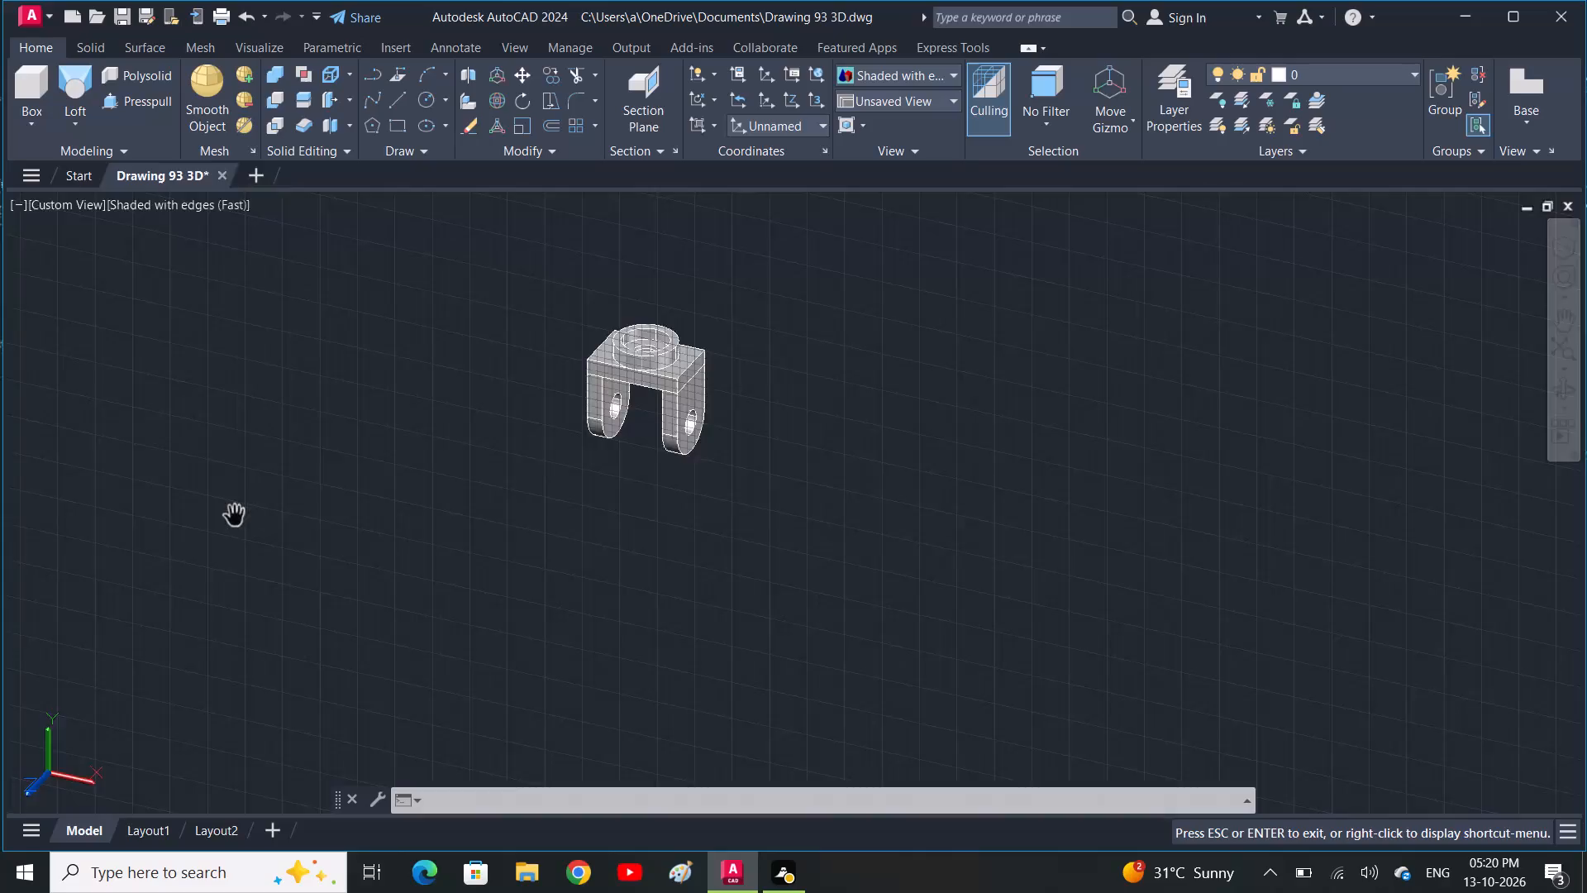
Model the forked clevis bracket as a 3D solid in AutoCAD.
Create a new blank drawing alongside the open Drawing 93 3D file.
{"action": "left_click", "coordinate": [256, 182]}
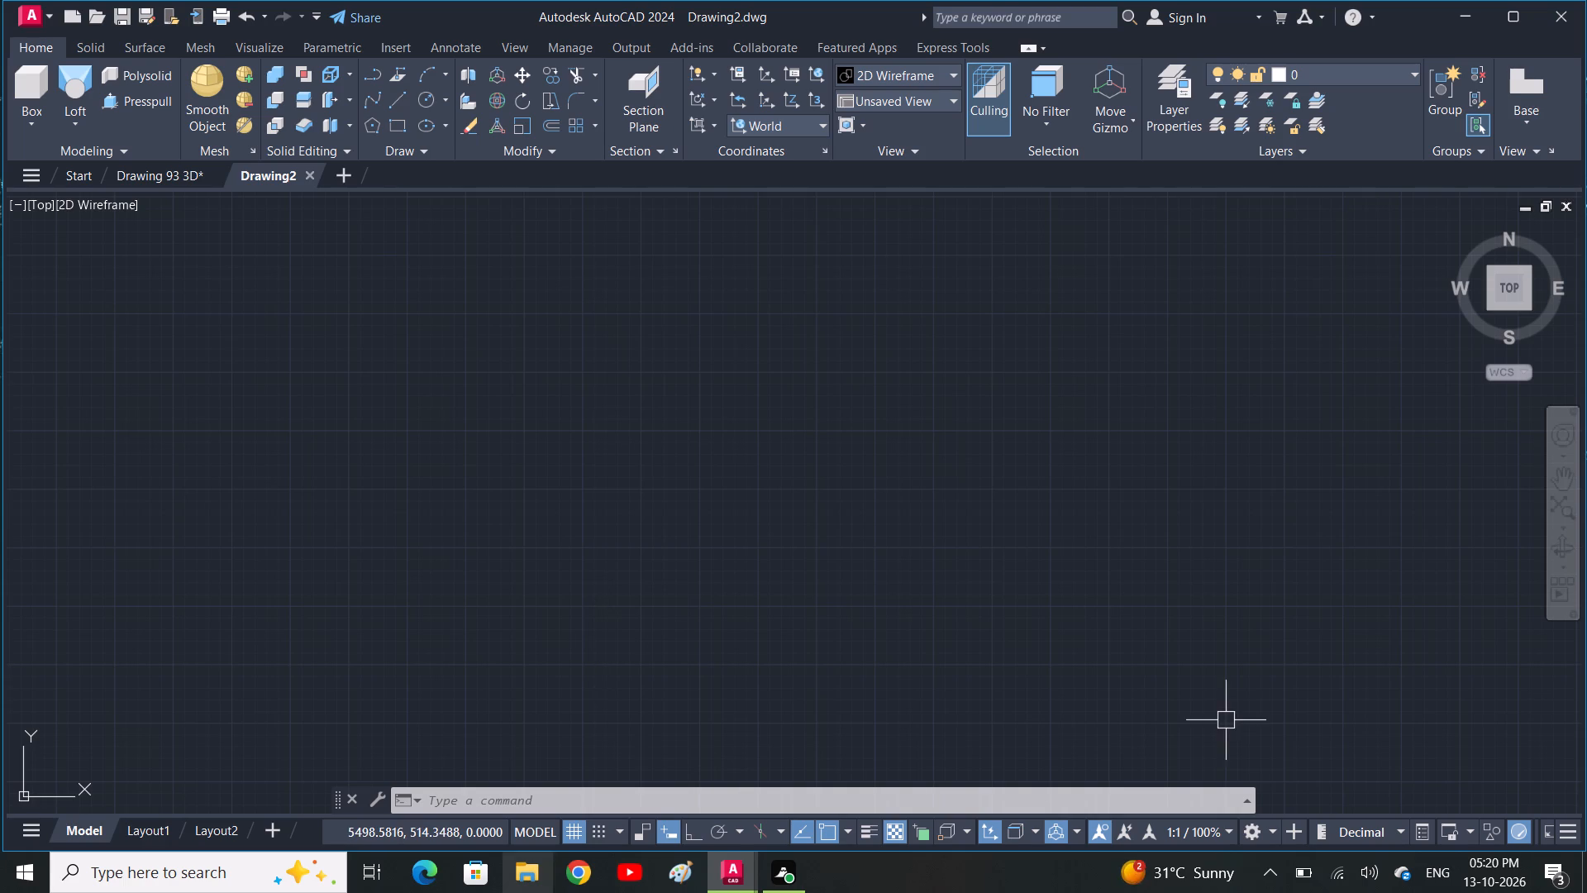
Start the Line command for the first line in the empty drawing.
{"action": "type", "text": "l"}
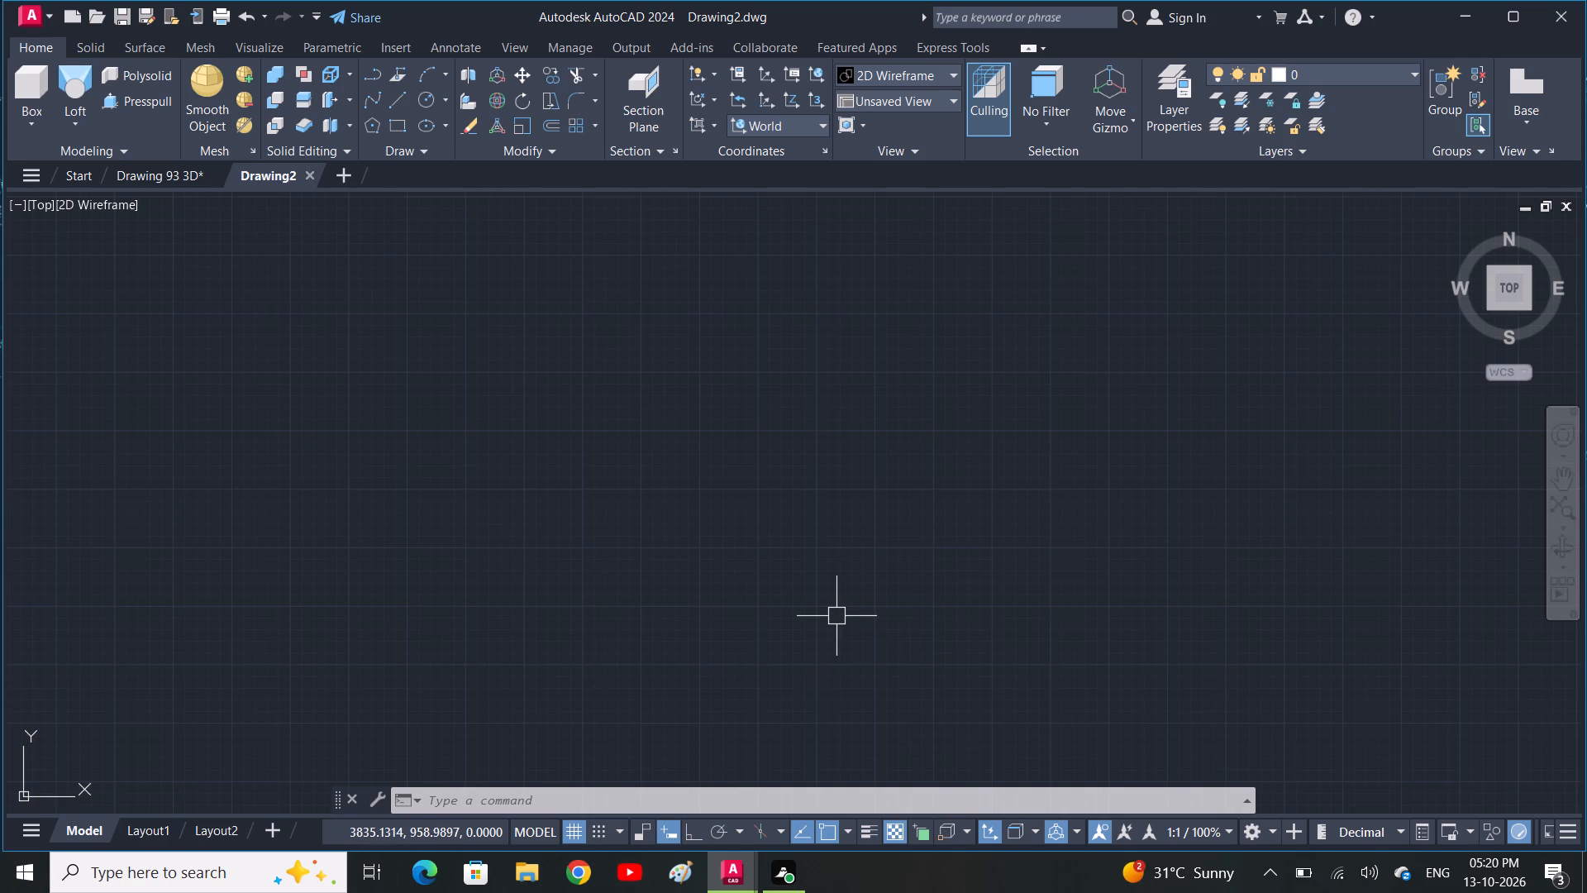
{"action": "key", "text": "space"}
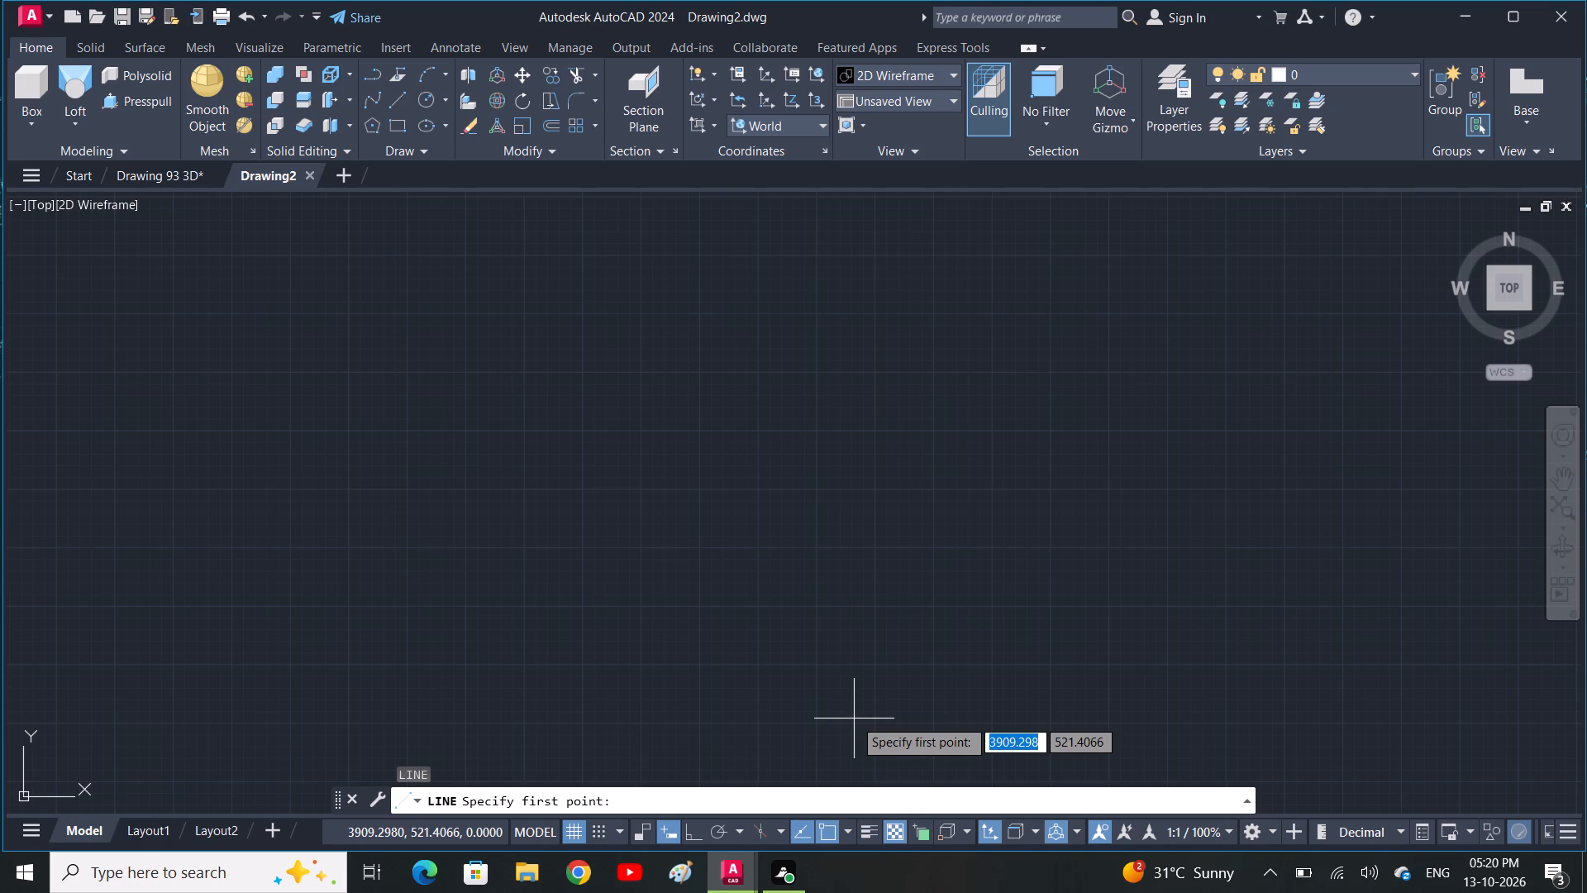
{"action": "right_click", "coordinate": [854, 719]}
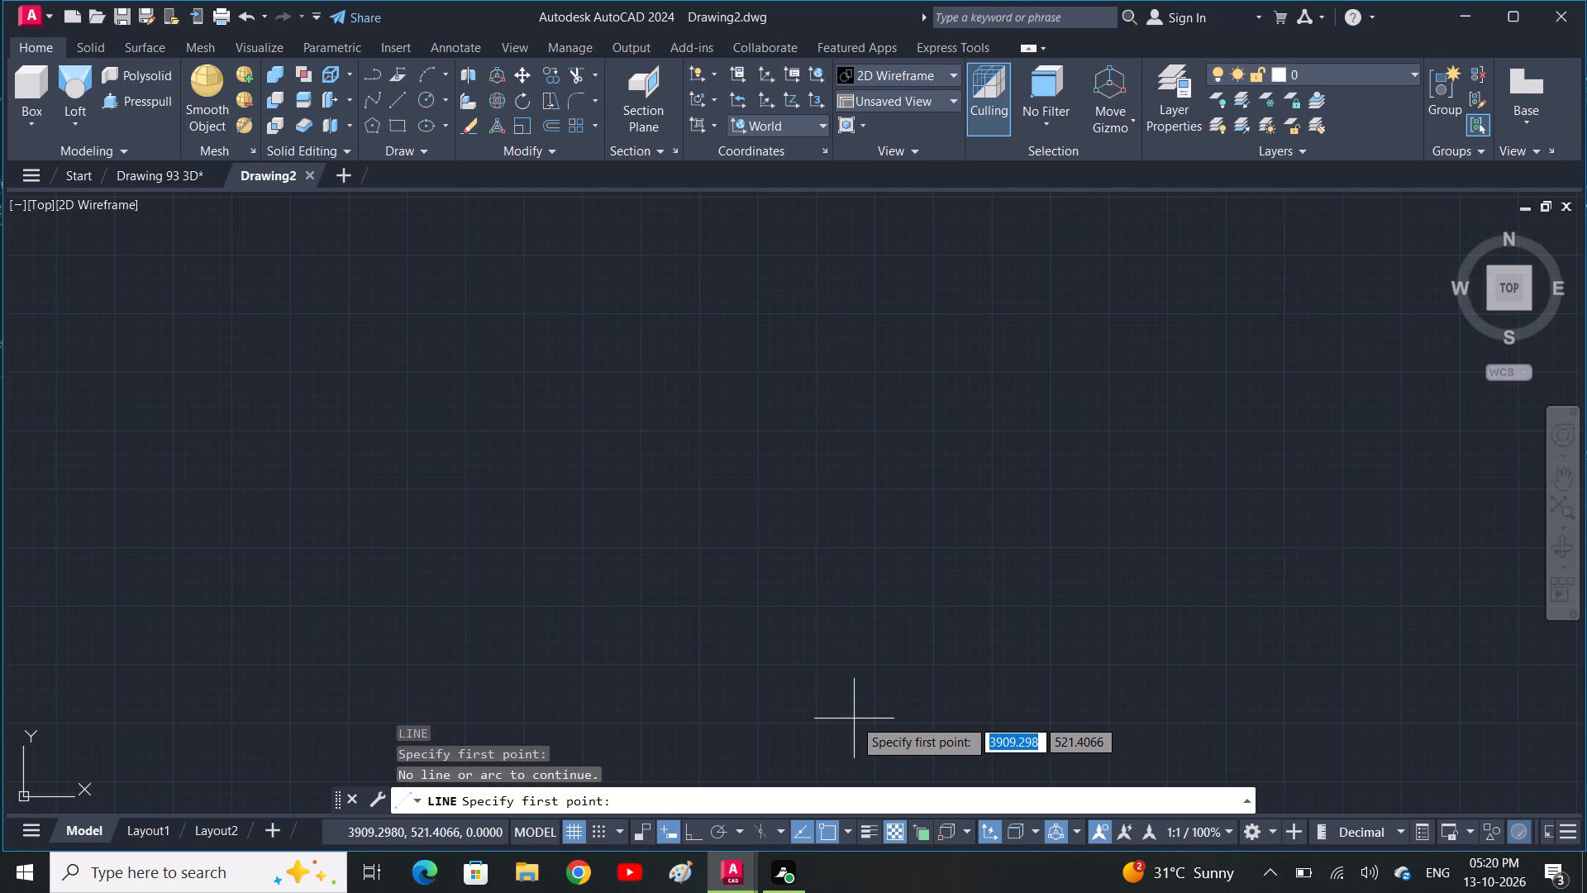
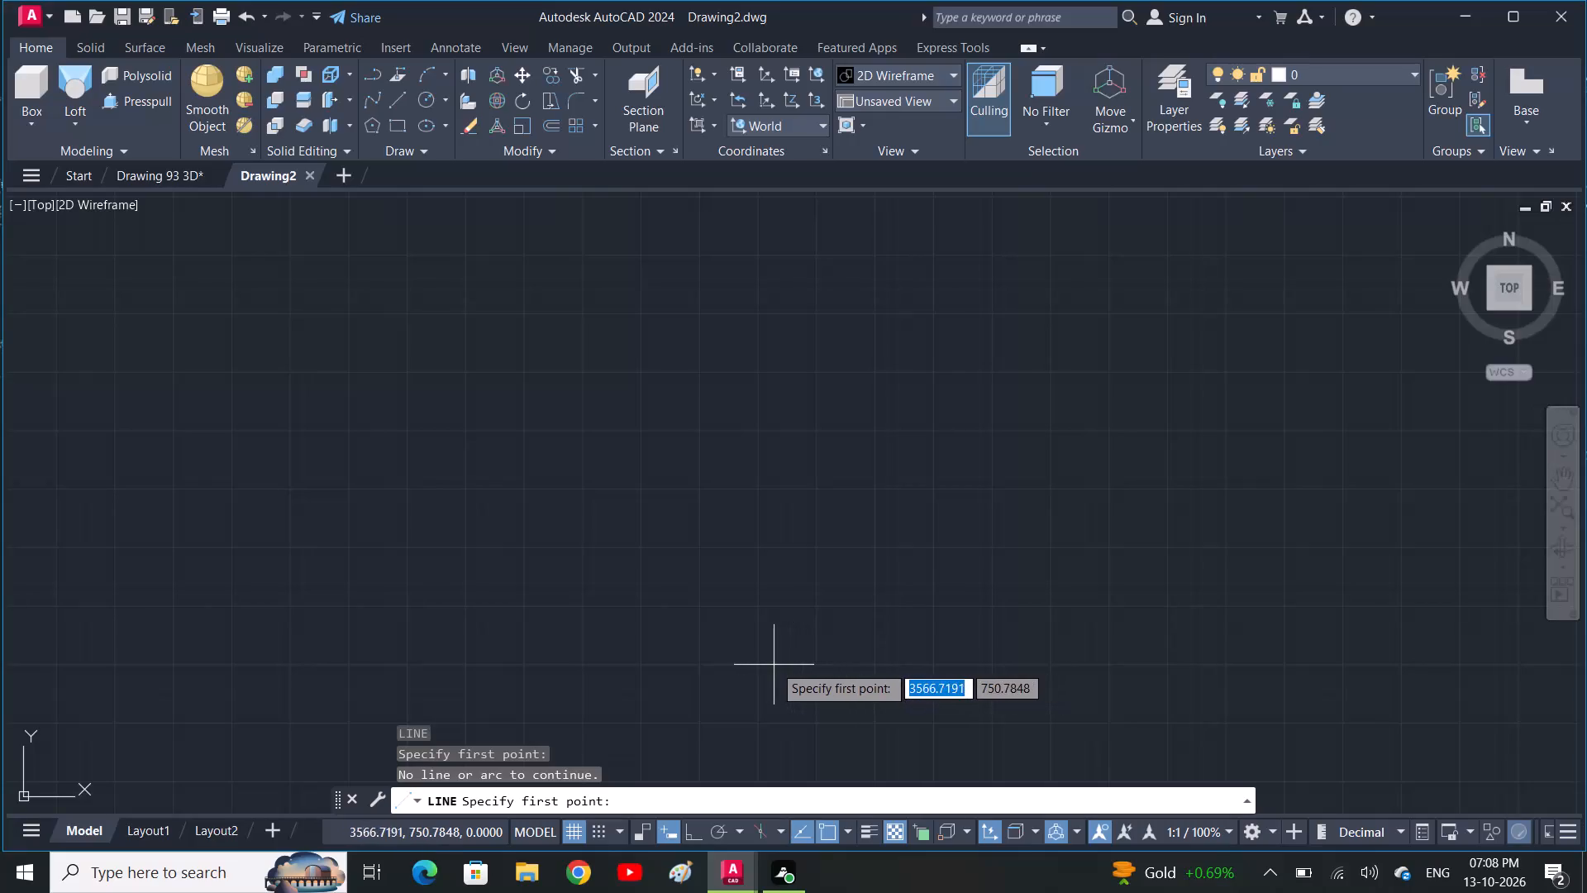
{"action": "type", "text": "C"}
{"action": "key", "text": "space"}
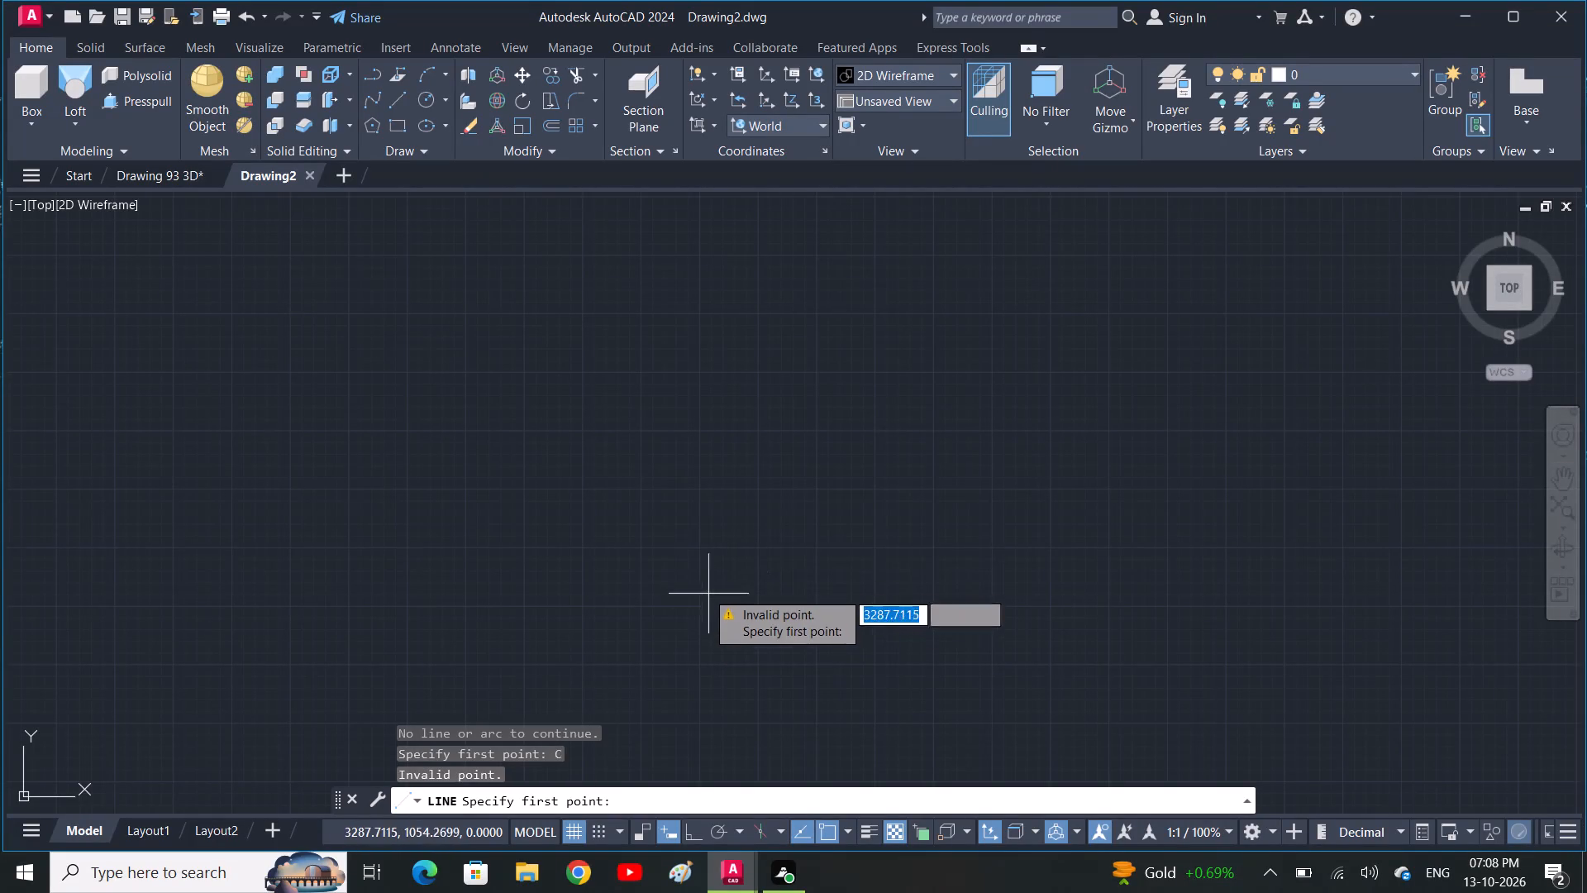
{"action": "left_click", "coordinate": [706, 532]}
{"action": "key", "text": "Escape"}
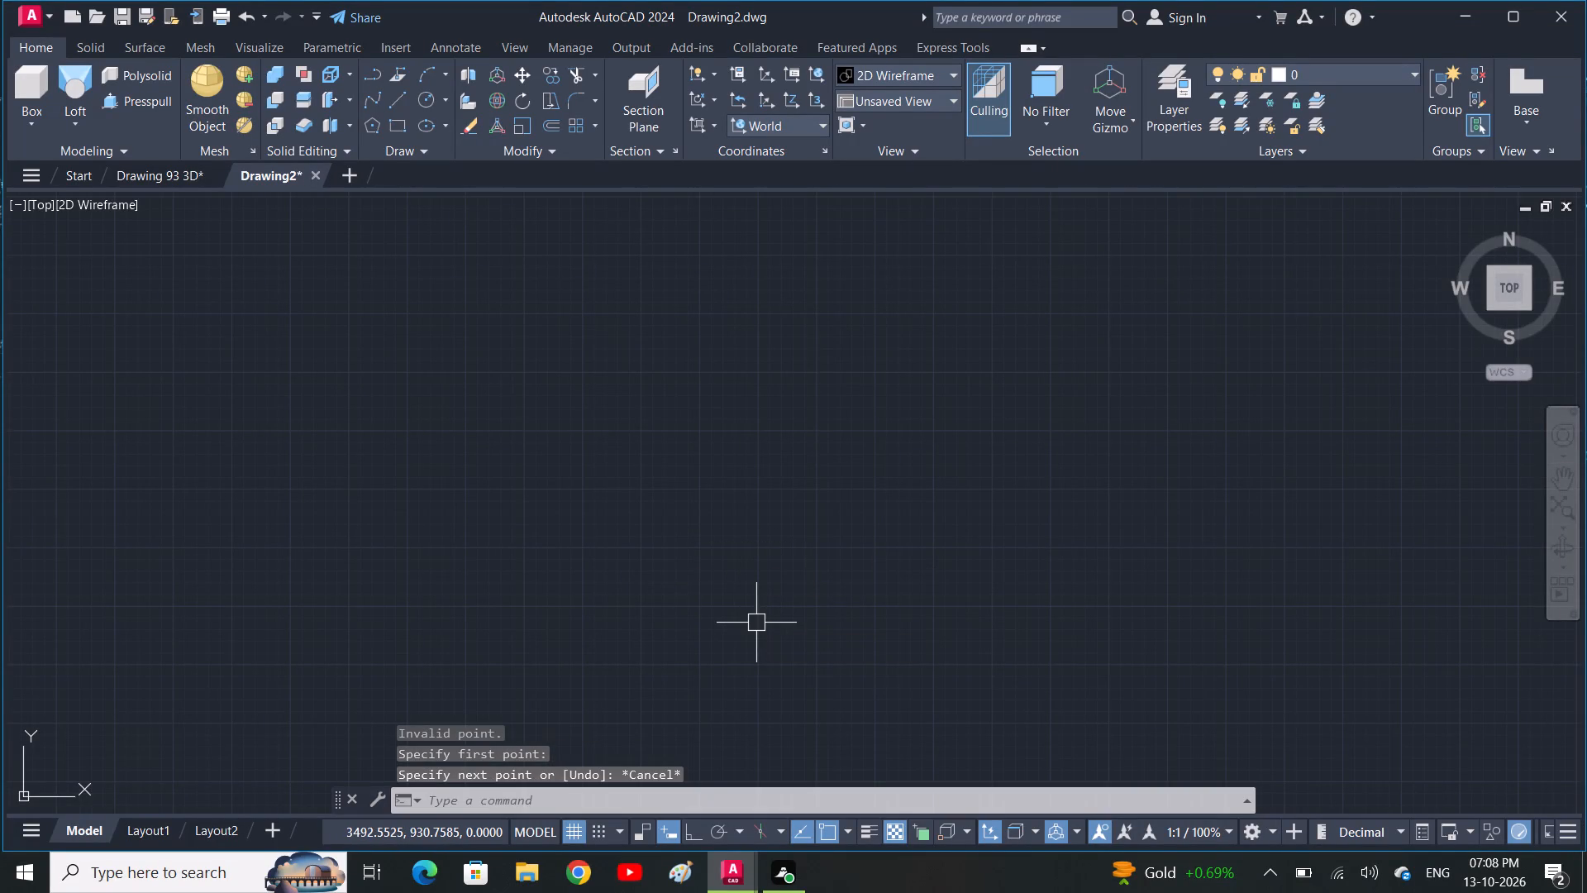
Draw a circle with a diameter of 16 in the empty drawing.
{"action": "type", "text": "C"}
{"action": "key", "text": "space"}
{"action": "left_click", "coordinate": [704, 422]}
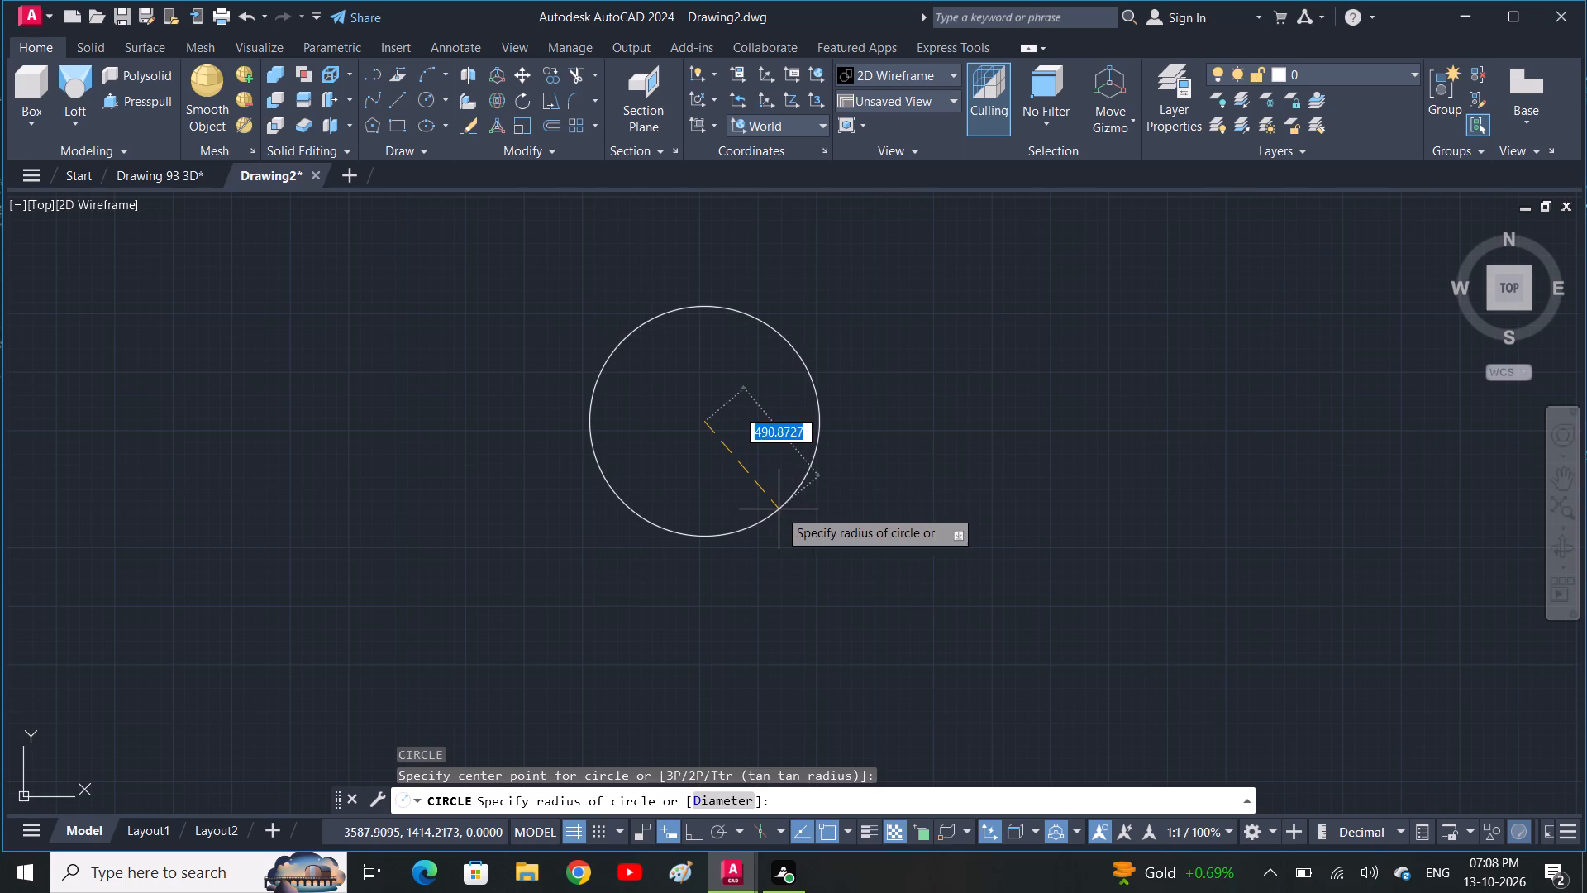
{"action": "key", "text": "d"}
{"action": "key", "text": "space"}
{"action": "key", "text": "1"}
{"action": "key", "text": "6"}
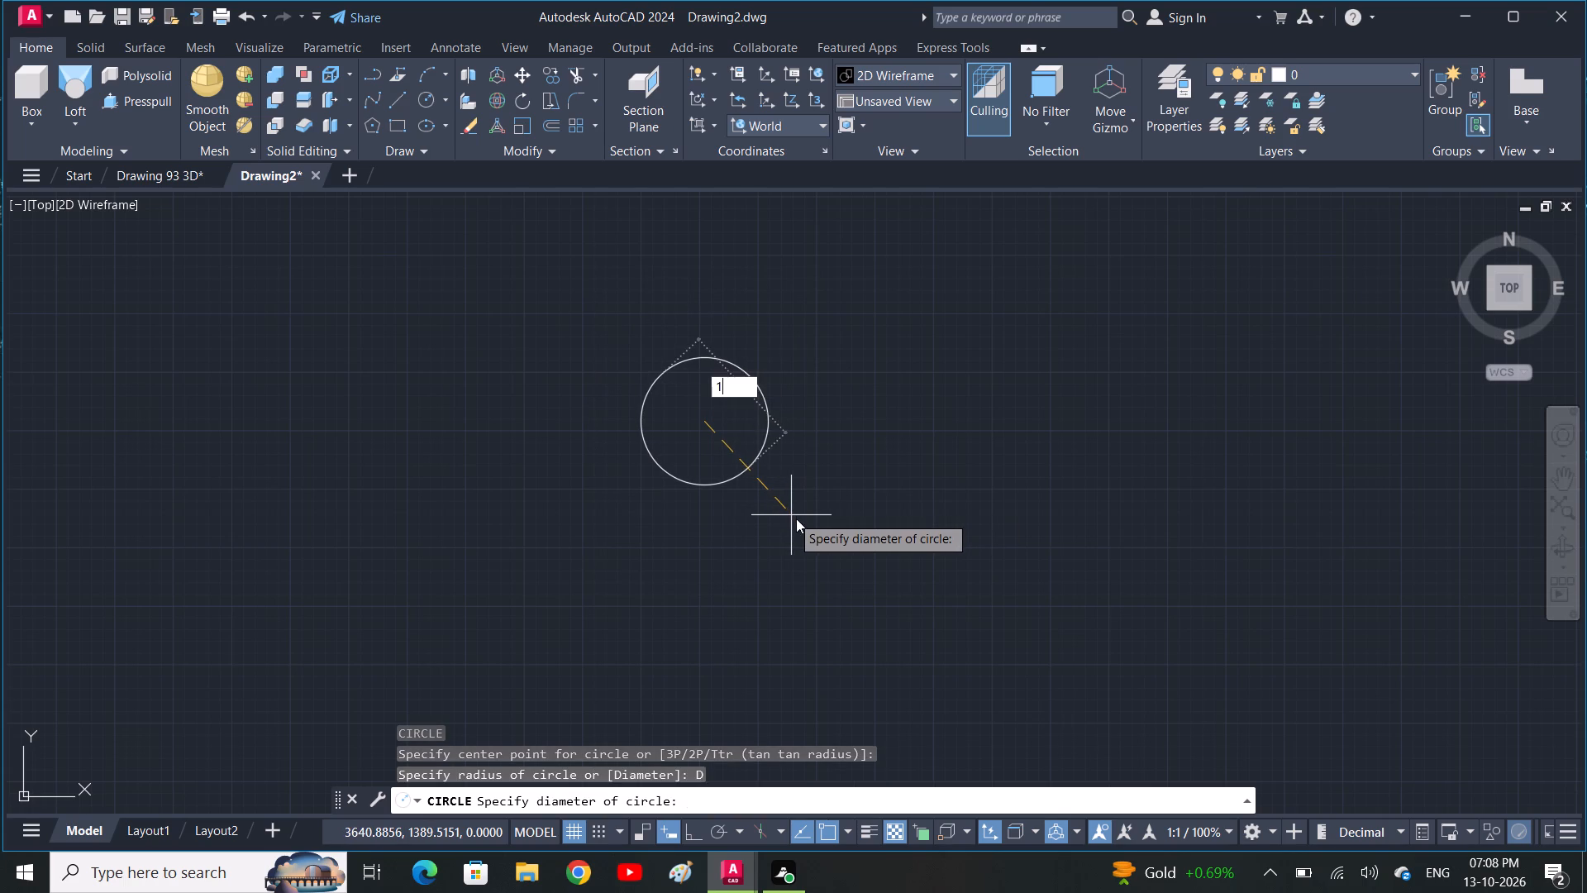
{"action": "key", "text": "space"}
Draw a circle with a diameter of 40 concentric with the 16-diameter circle.
{"action": "scroll", "coordinate": [711, 404], "scroll_direction": "up", "scroll_amount": 3}
{"action": "scroll", "coordinate": [729, 603], "scroll_direction": "up", "scroll_amount": 2}
{"action": "middle_click_drag", "start_coordinate": [693, 545], "coordinate": [693, 544]}
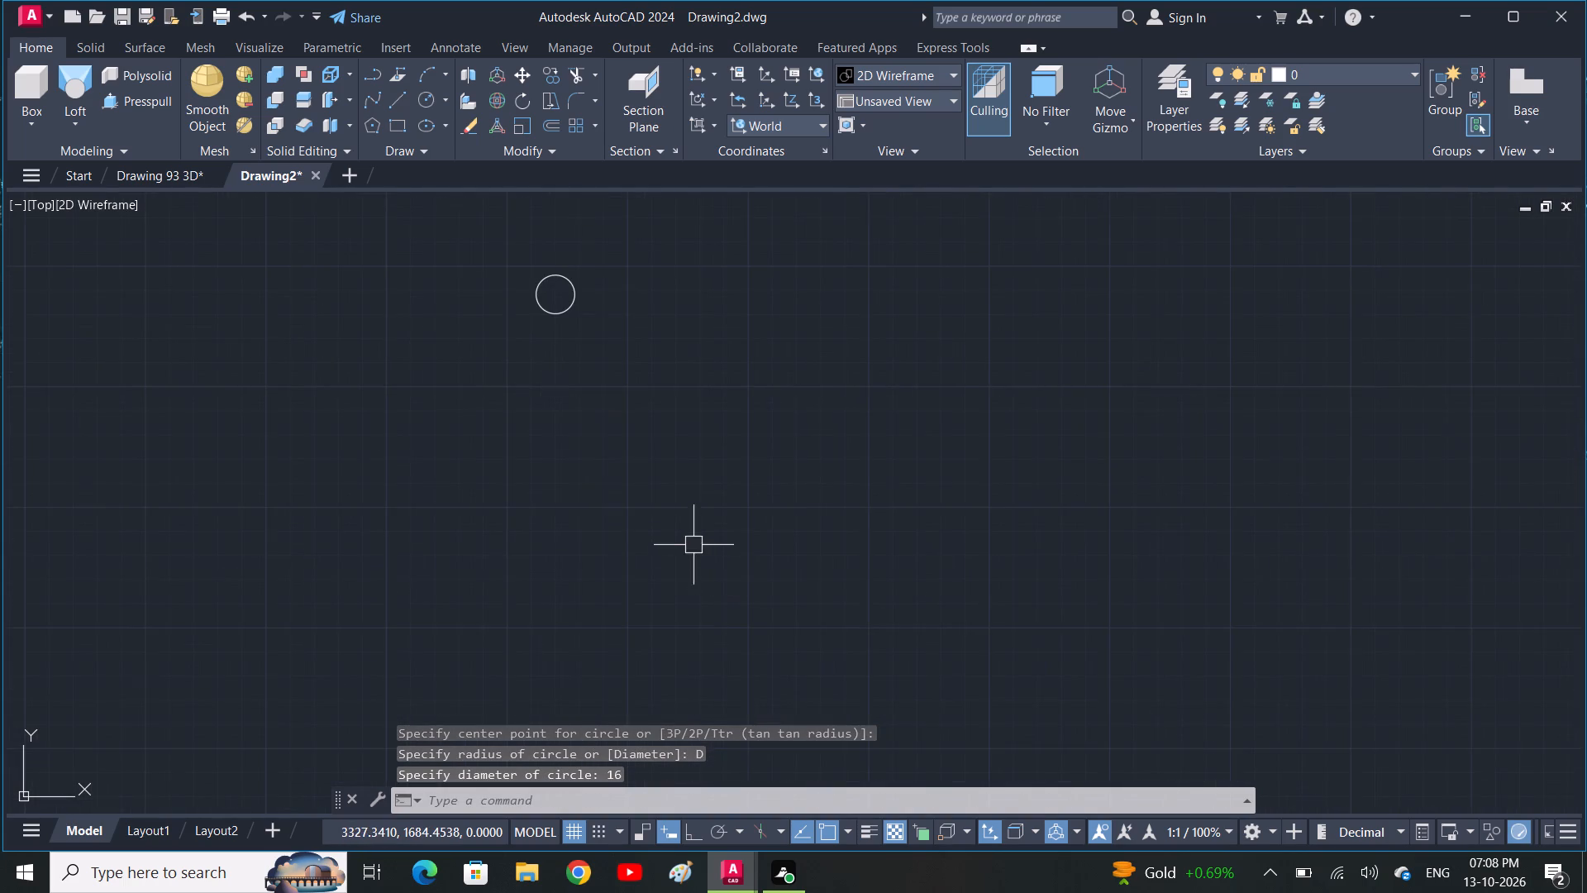
{"action": "middle_click_drag", "start_coordinate": [693, 544], "coordinate": [1036, 853]}
{"action": "scroll", "coordinate": [988, 747], "scroll_direction": "up", "scroll_amount": 1}
{"action": "scroll", "coordinate": [924, 673], "scroll_direction": "up", "scroll_amount": 2}
{"action": "middle_click_drag", "start_coordinate": [925, 651], "coordinate": [1080, 892]}
{"action": "type", "text": "C"}
{"action": "key", "text": "space"}
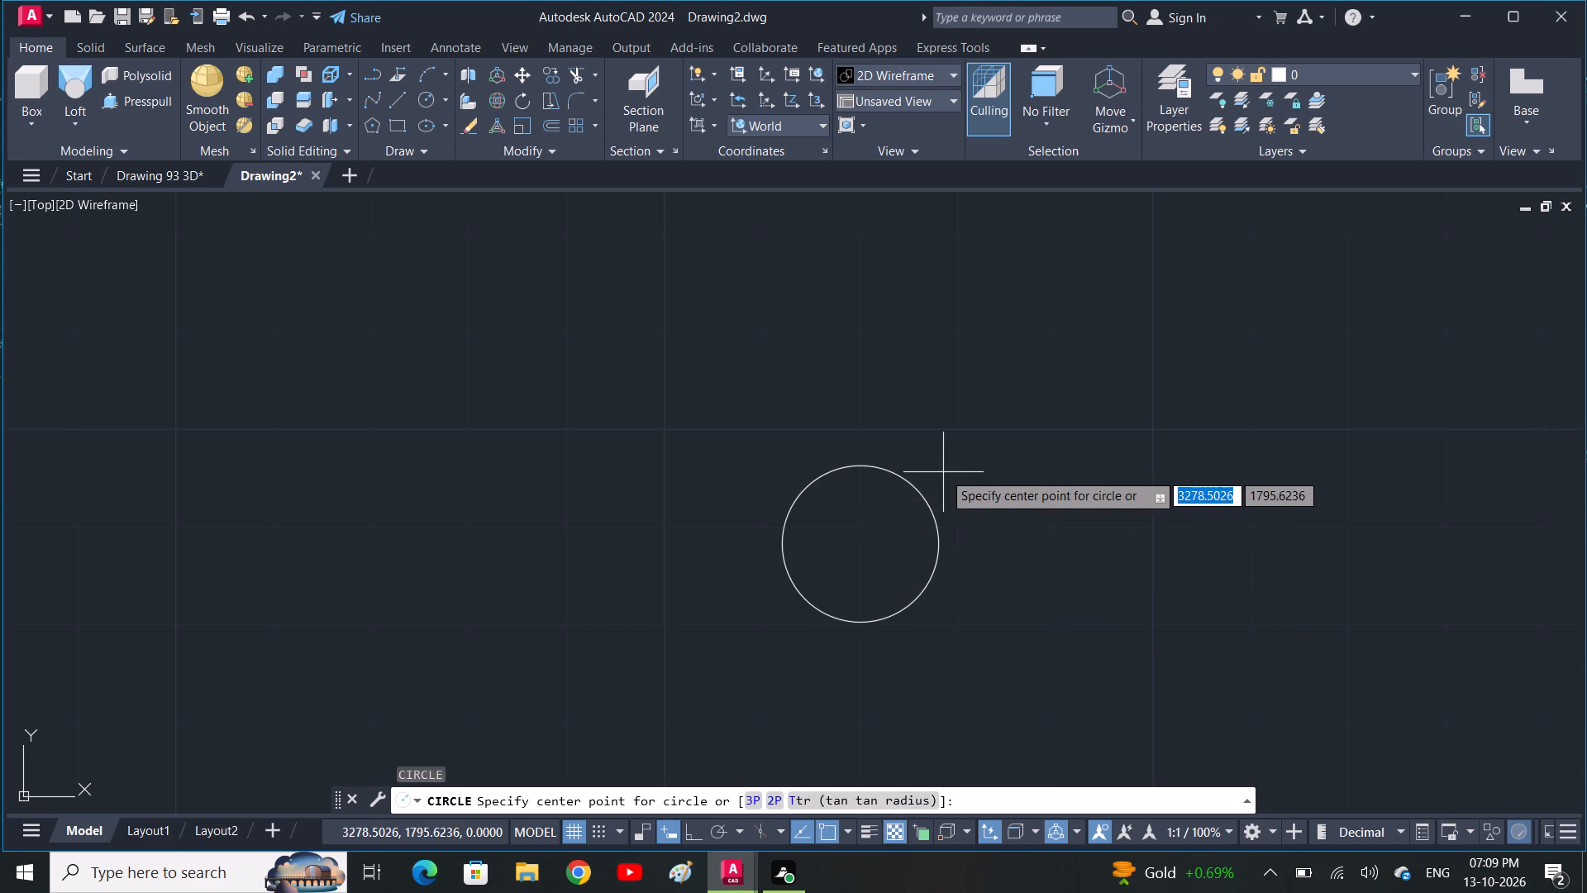
{"action": "left_click", "coordinate": [857, 548]}
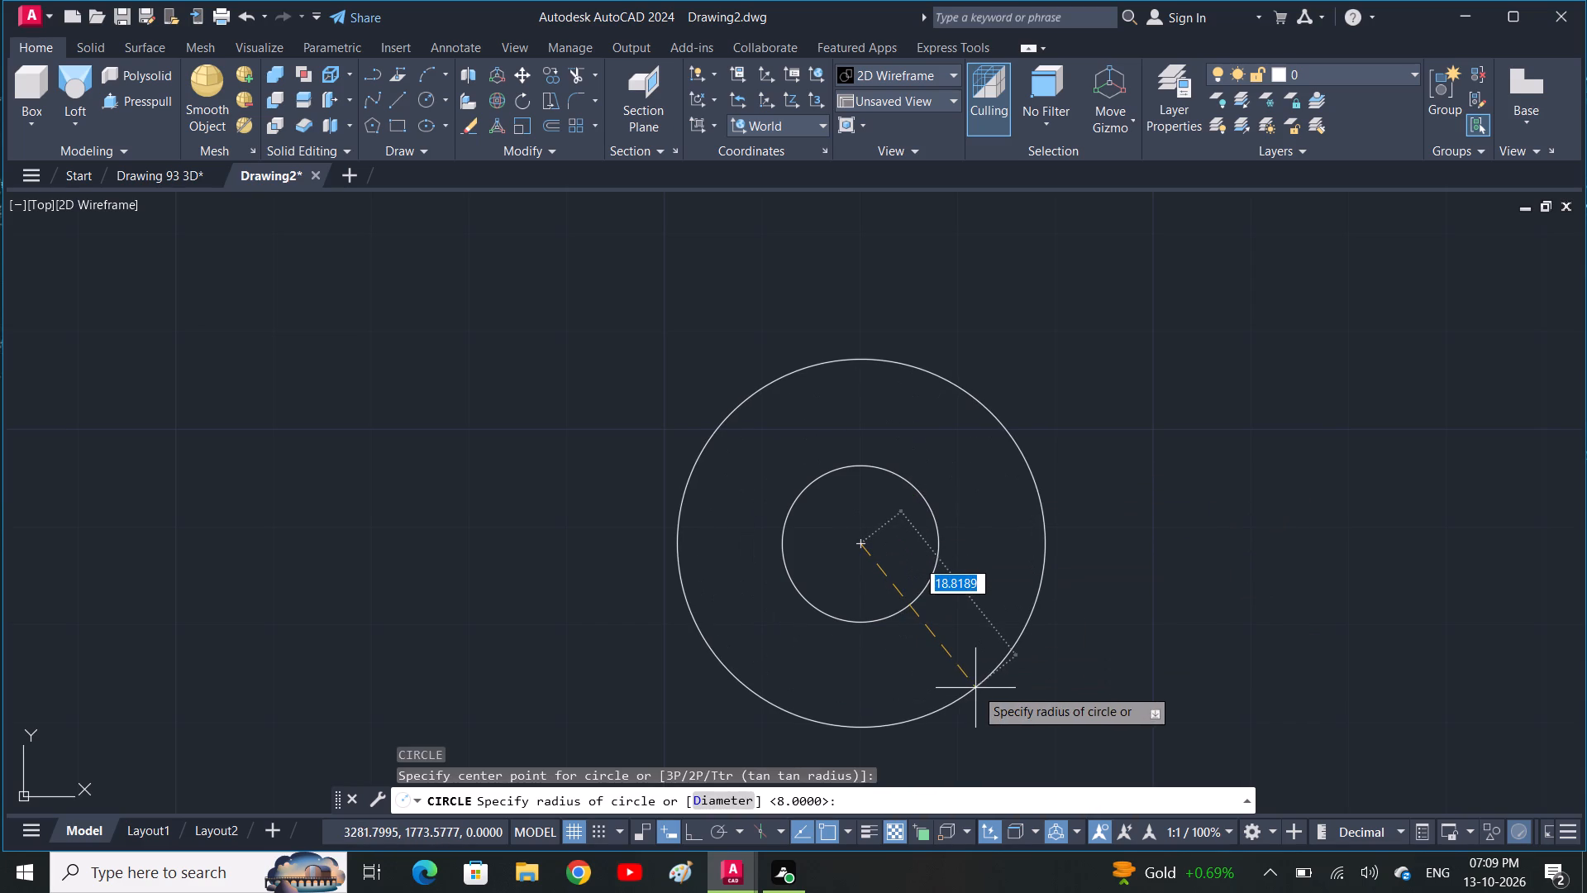
{"action": "key", "text": "d"}
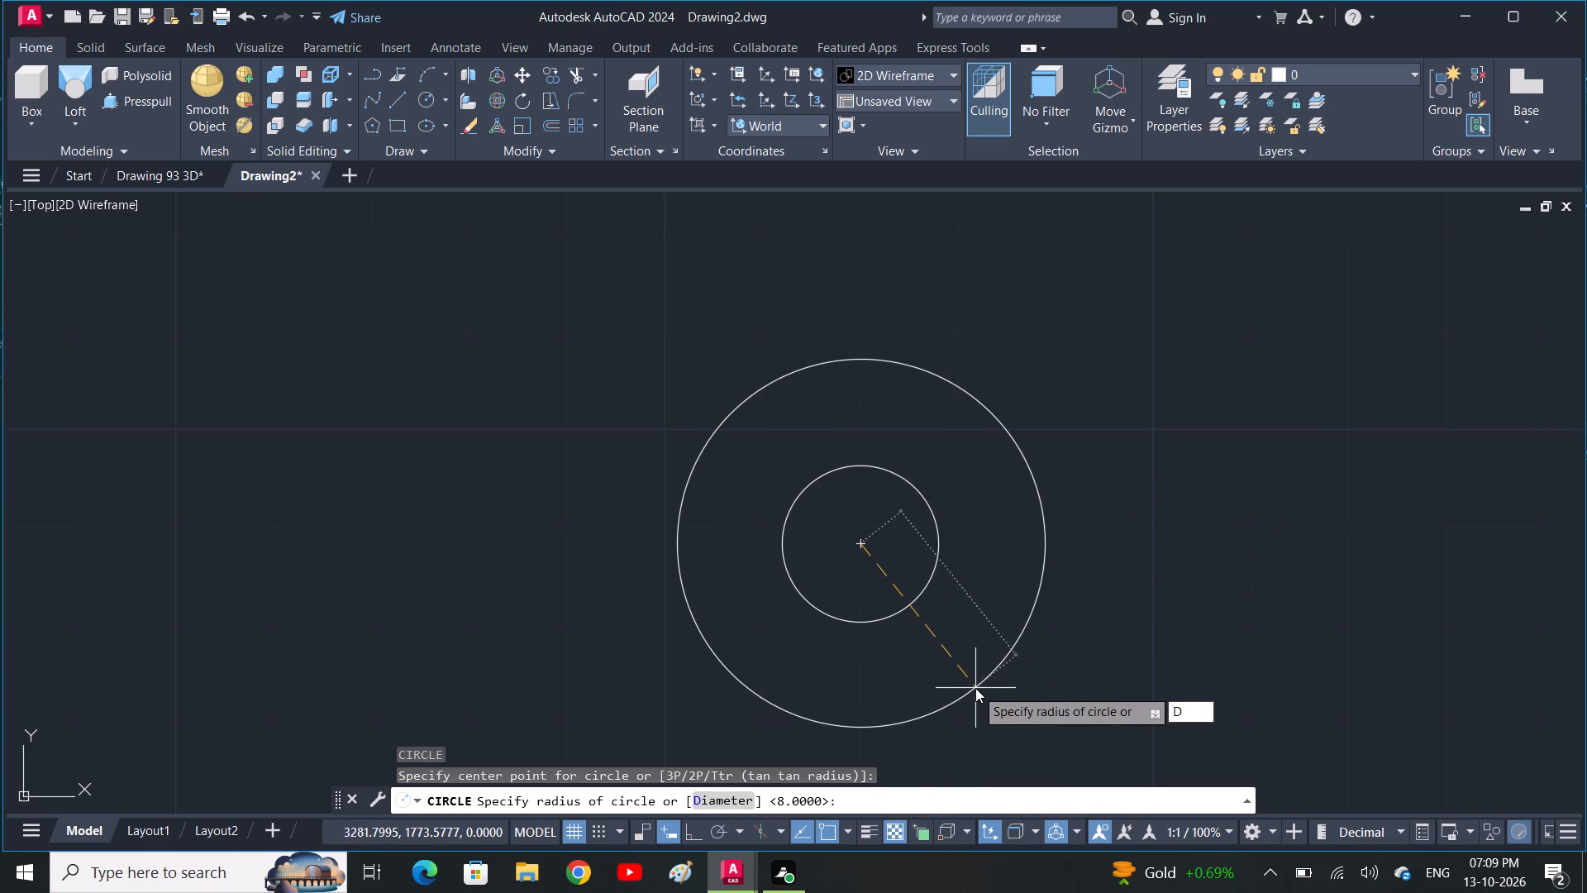
{"action": "key", "text": "space"}
{"action": "type", "text": "40"}
{"action": "key", "text": "space"}
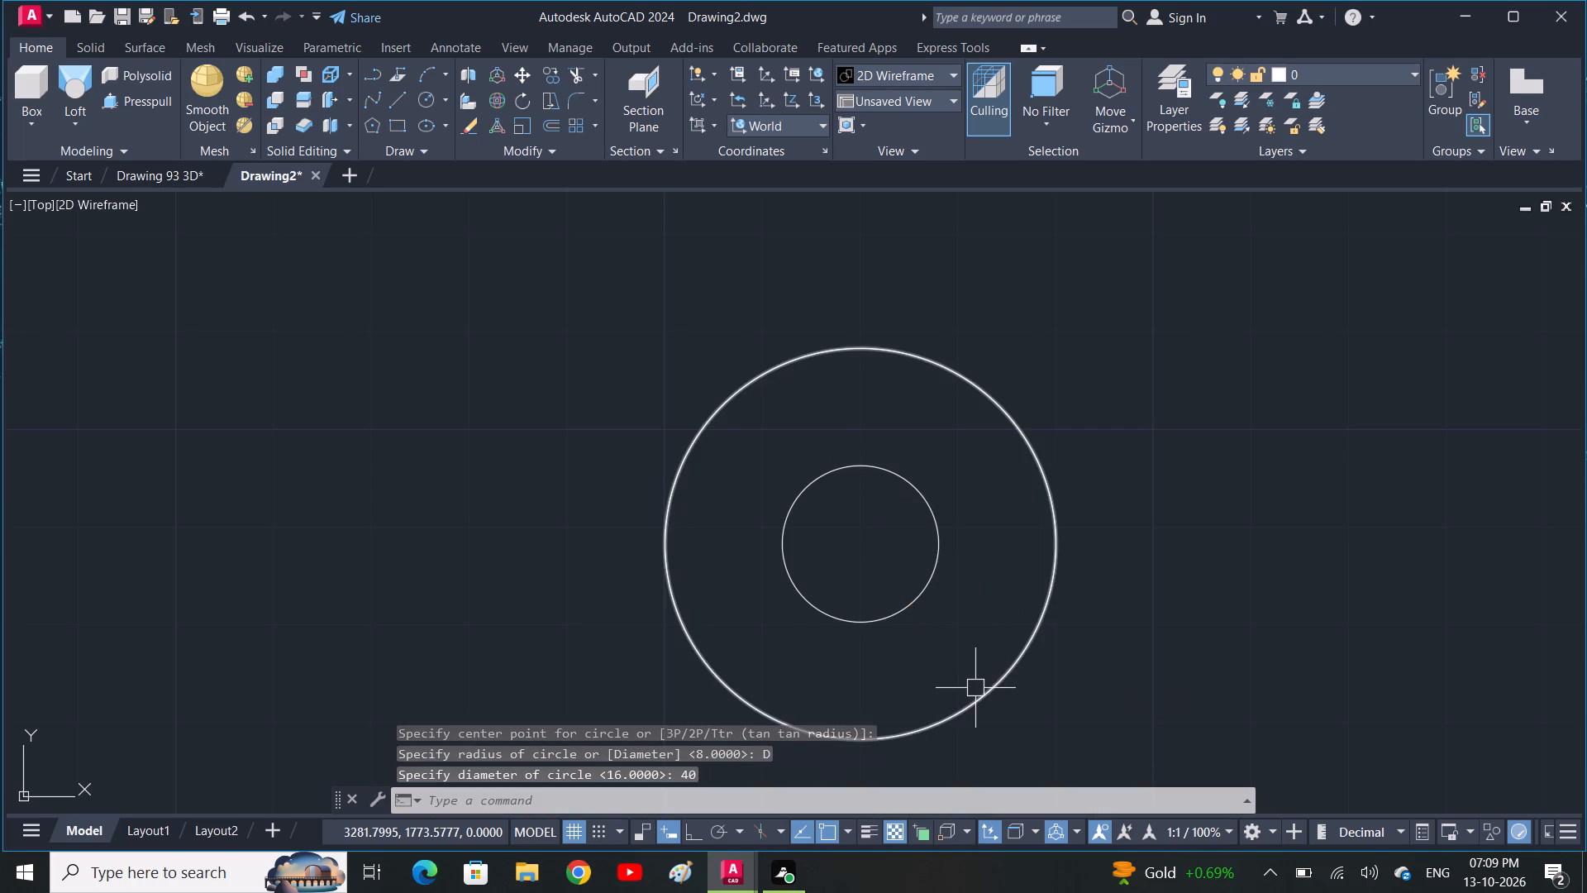
With Ortho on, draw a line from the large circle's bottom quadrant 180 to the right, continuing 24 straight up.
{"action": "scroll", "coordinate": [965, 651], "scroll_direction": "down", "scroll_amount": 1}
{"action": "middle_click_drag", "start_coordinate": [1002, 719], "coordinate": [917, 661]}
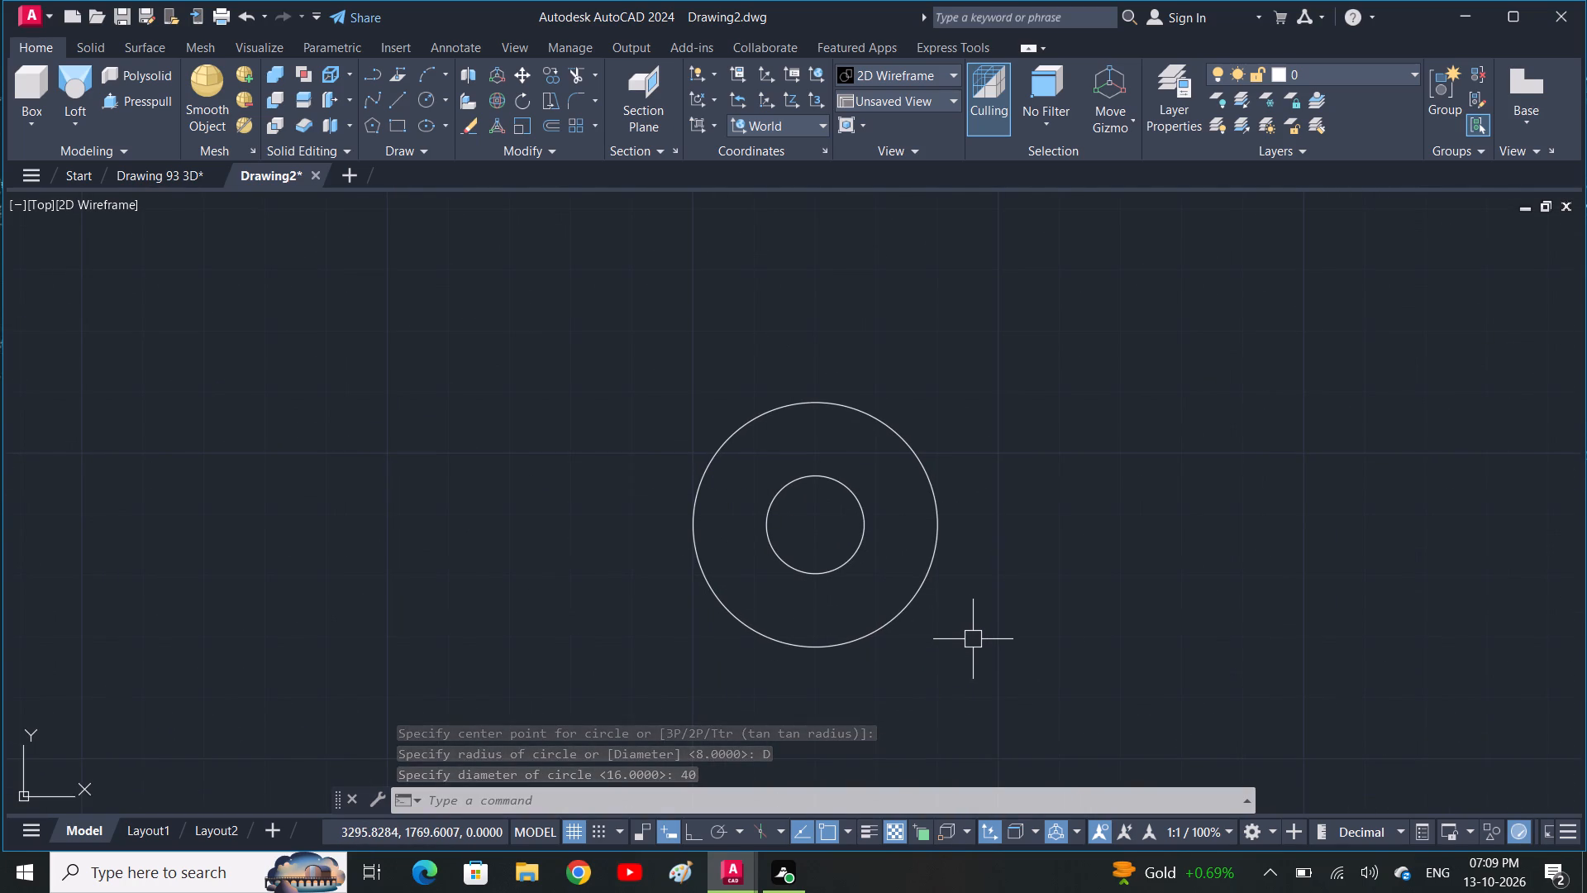
{"action": "type", "text": "L"}
{"action": "key", "text": "space"}
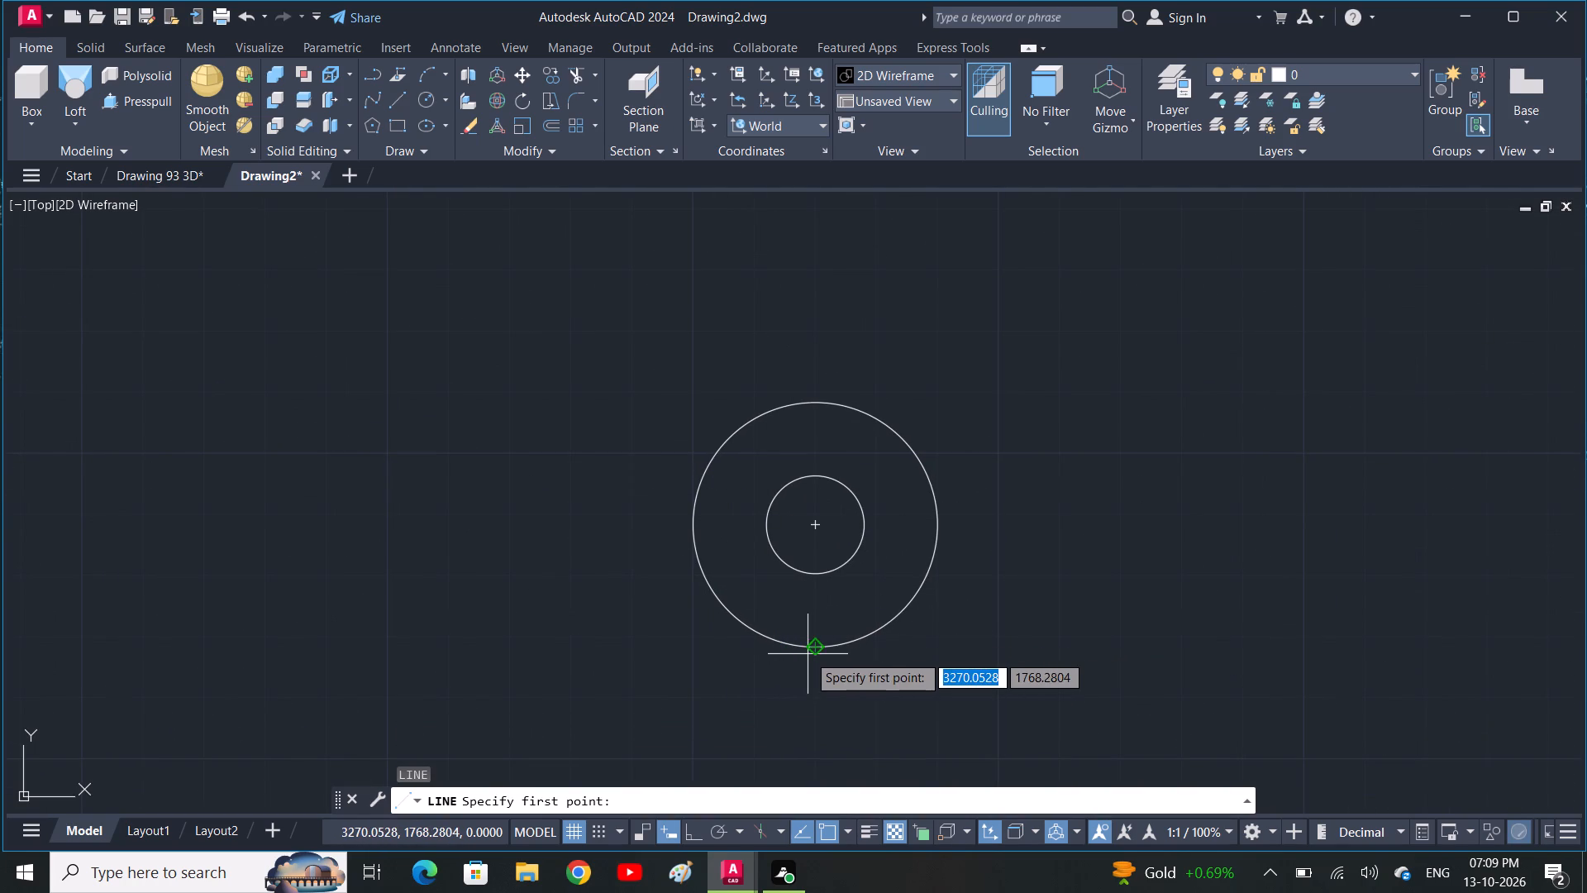
{"action": "left_click", "coordinate": [814, 650]}
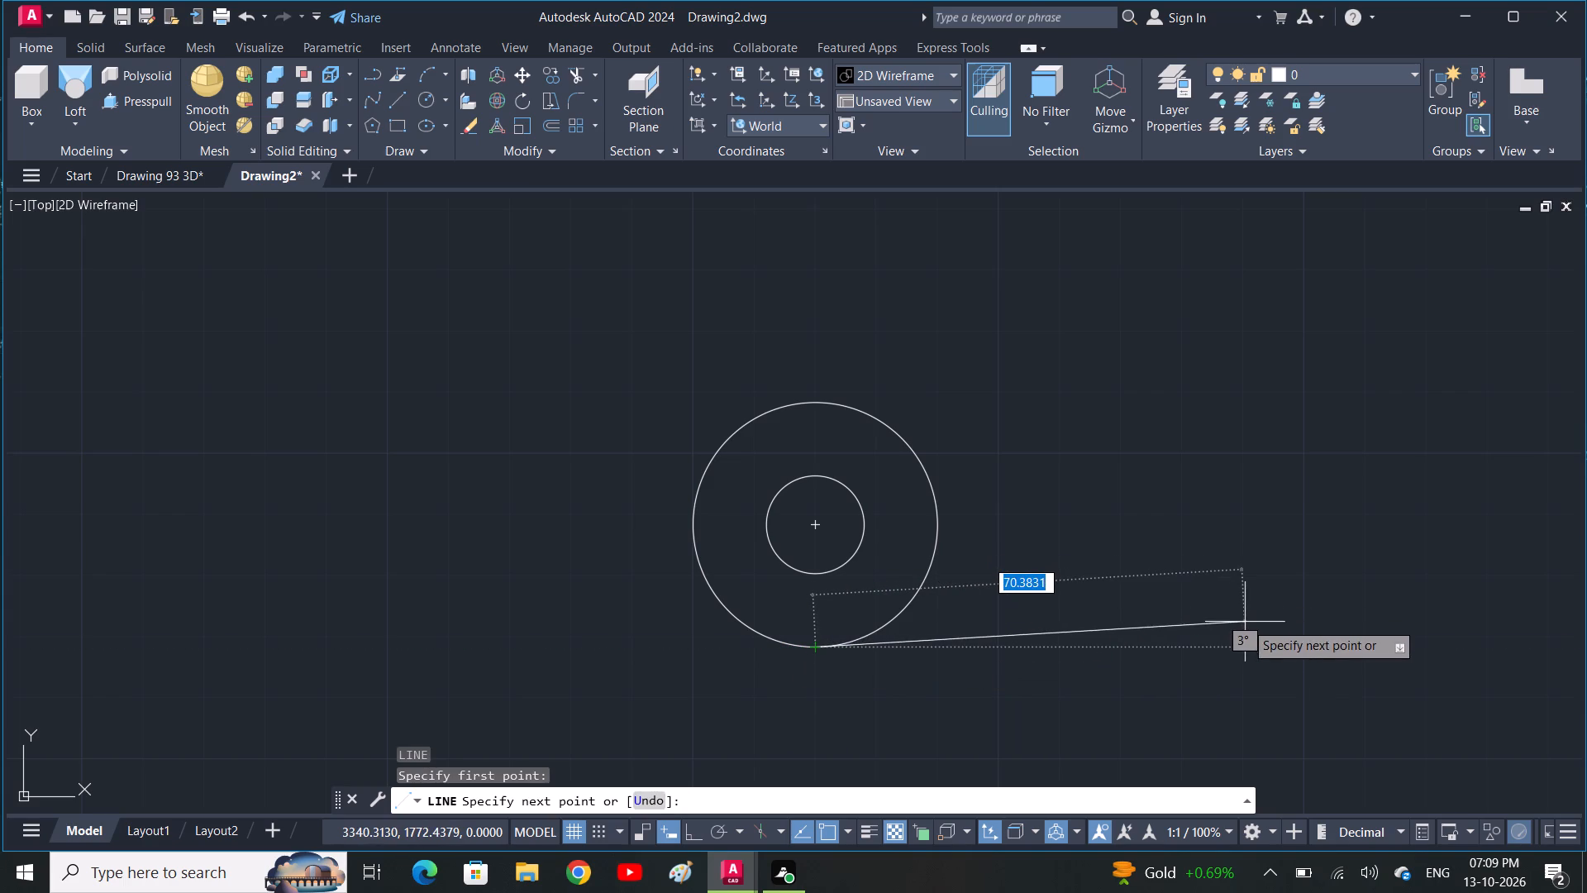
{"action": "key", "text": "F8"}
{"action": "middle_click_drag", "start_coordinate": [1338, 640], "coordinate": [899, 686]}
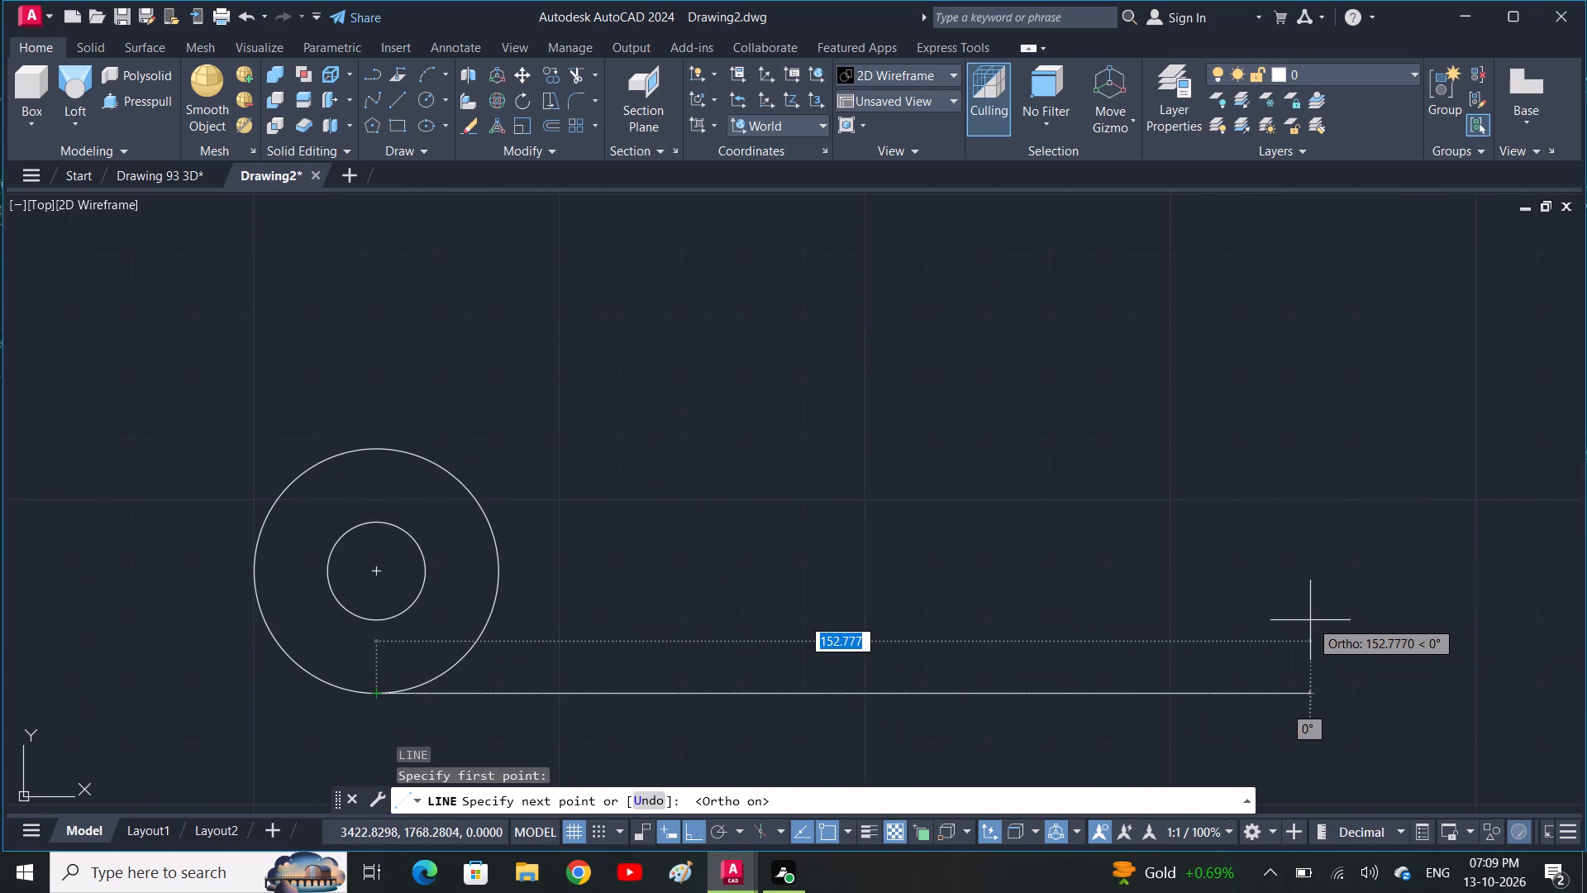
{"action": "type", "text": "180"}
{"action": "key", "text": "space"}
{"action": "scroll", "coordinate": [1284, 625], "scroll_direction": "down", "scroll_amount": 1}
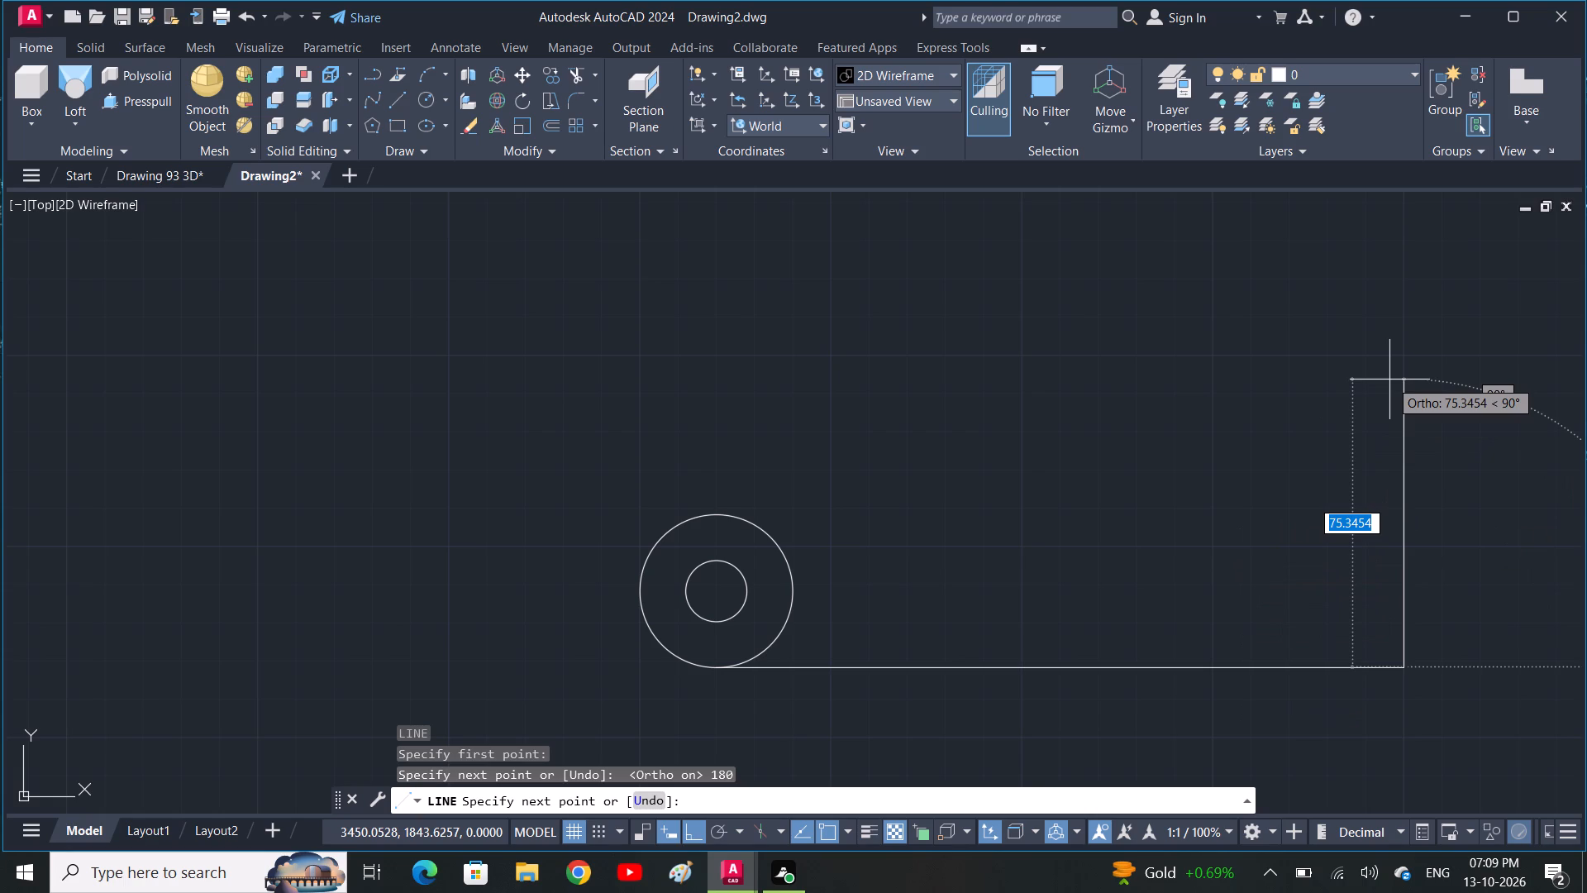
{"action": "type", "text": "24"}
{"action": "key", "text": "space"}
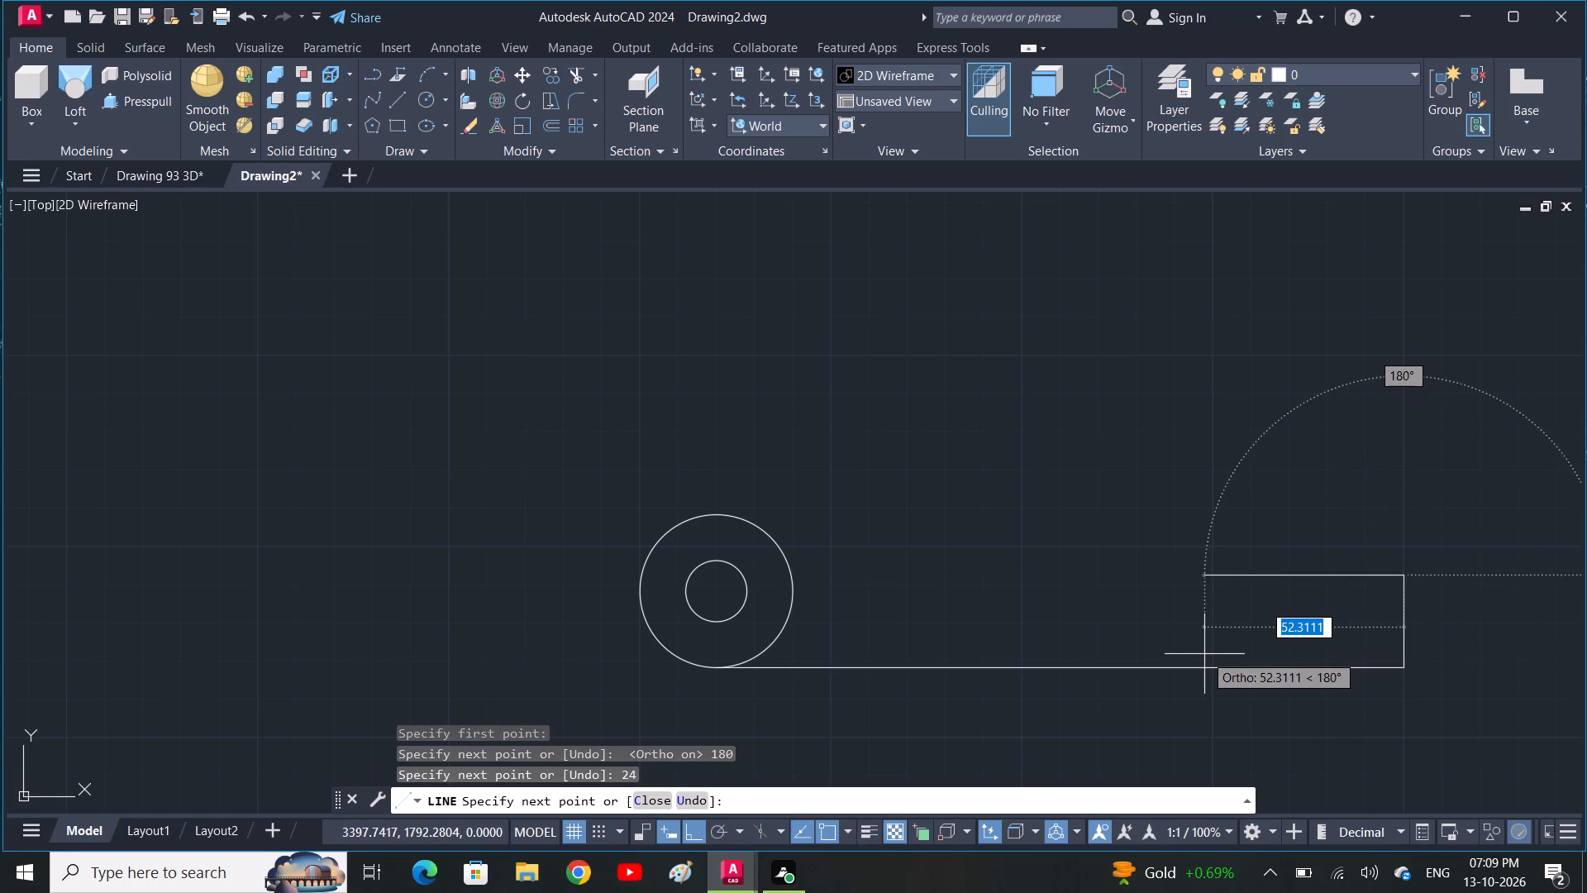
{"action": "key", "text": "Escape"}
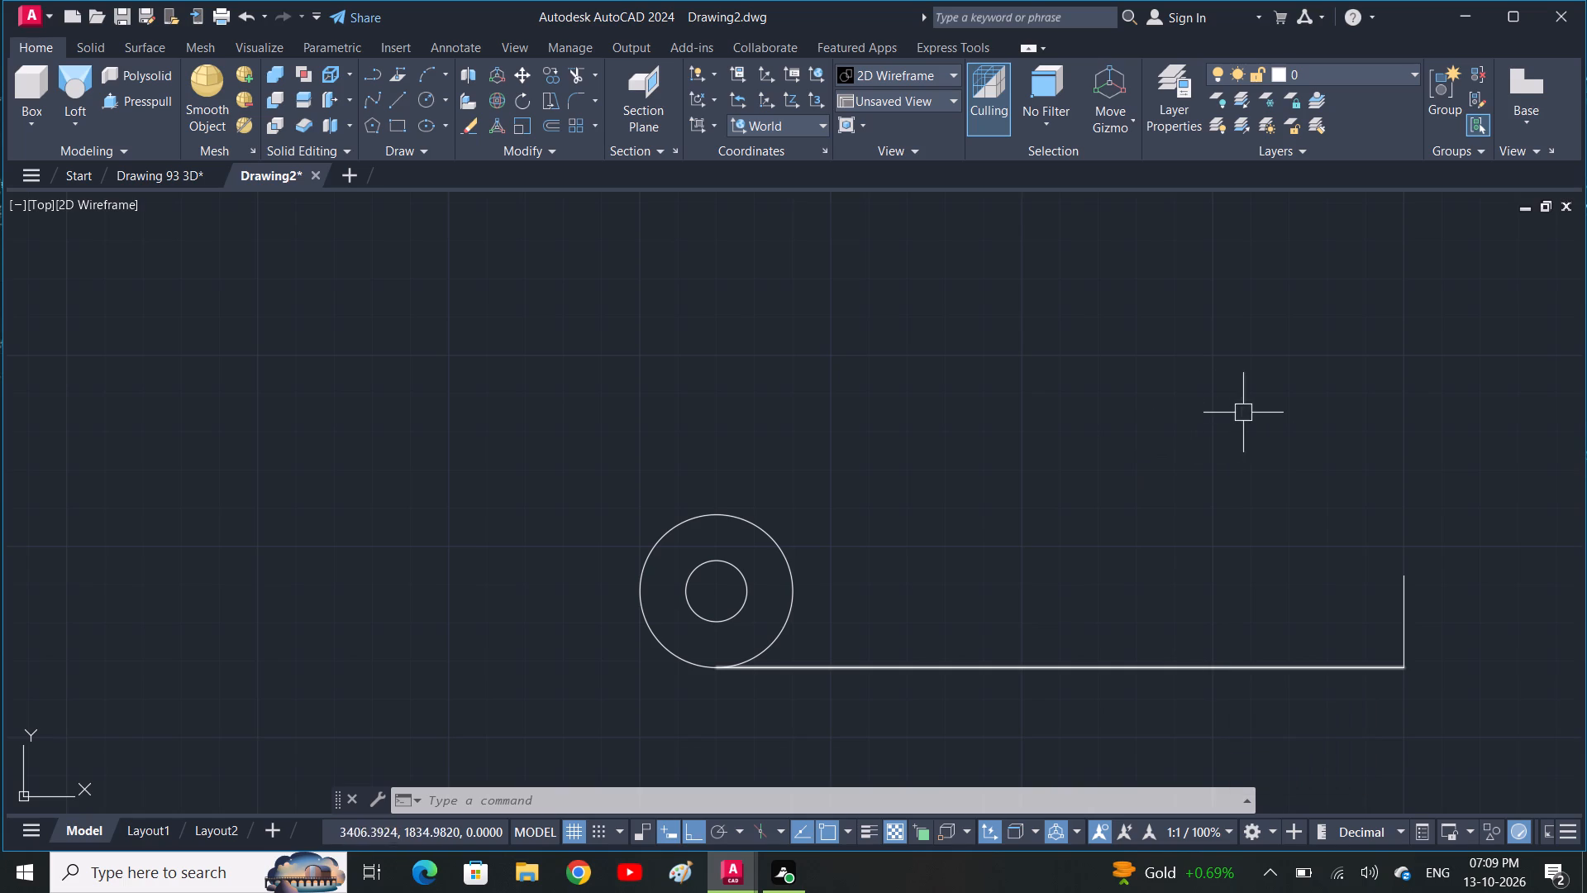
Draw a line 125 to the left from the top of the 24-long vertical line, and continue it straight down to the baseline.
{"action": "key", "text": "l"}
{"action": "key", "text": "space"}
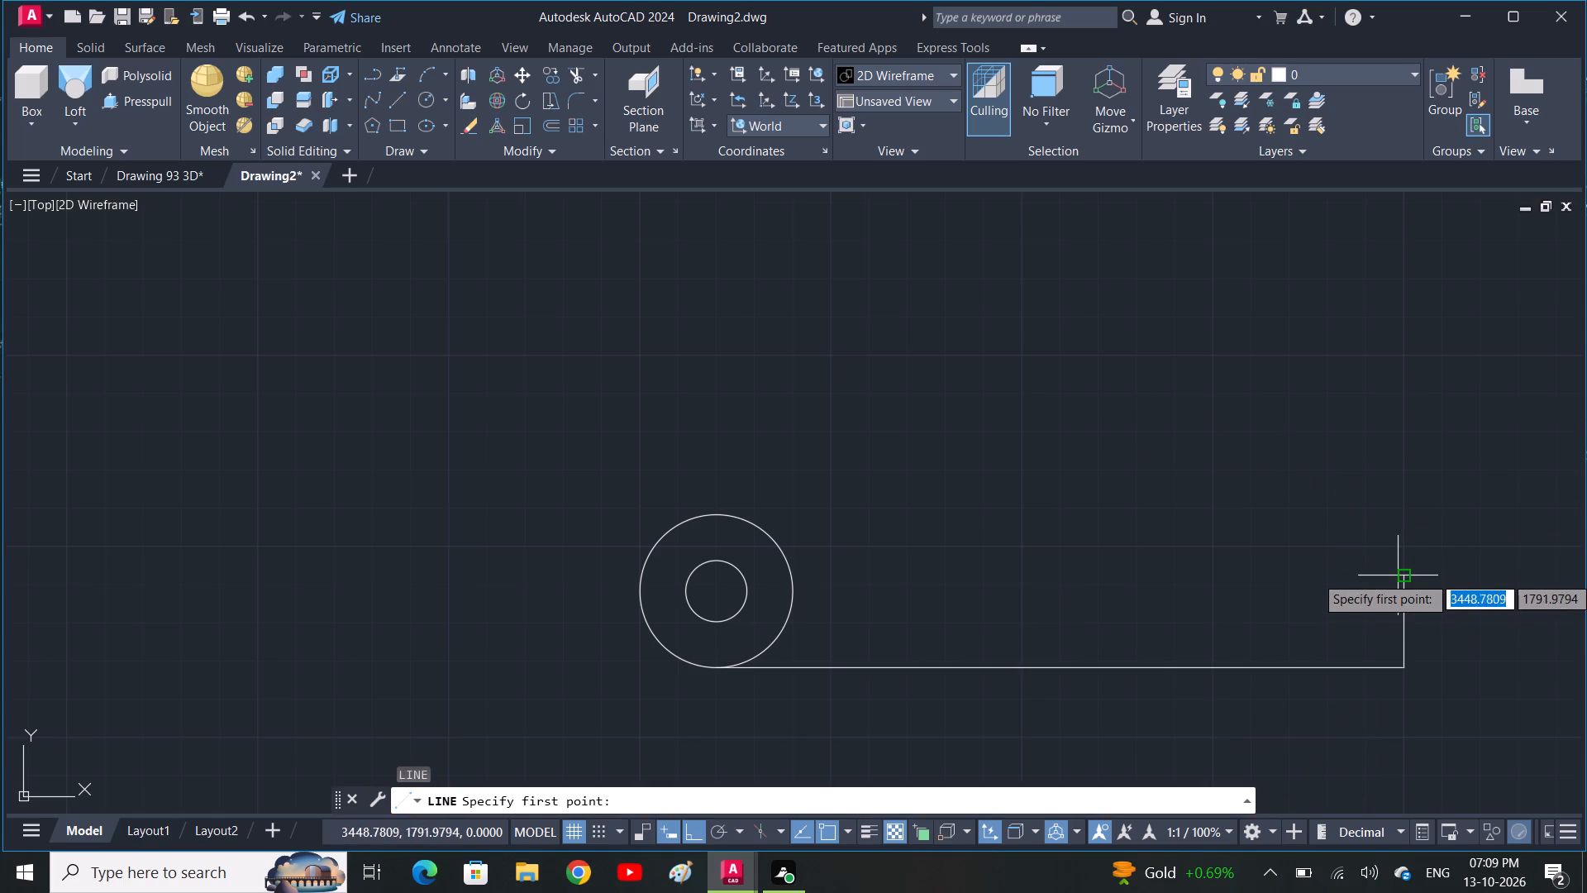
{"action": "left_click", "coordinate": [1407, 576]}
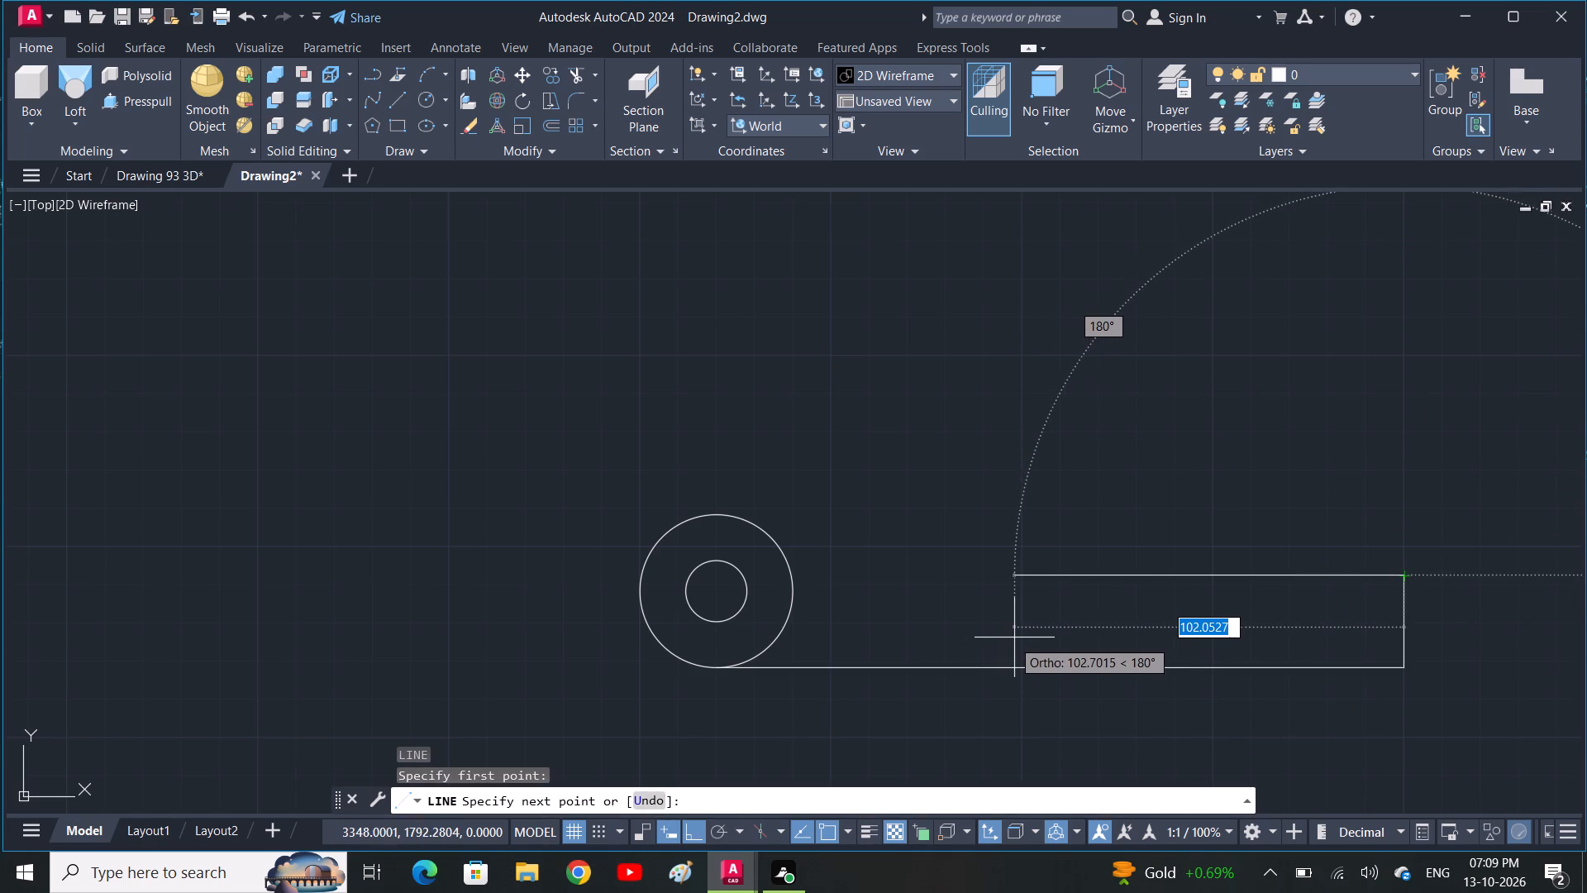
{"action": "type", "text": "12"}
{"action": "type", "text": "5"}
{"action": "key", "text": "space"}
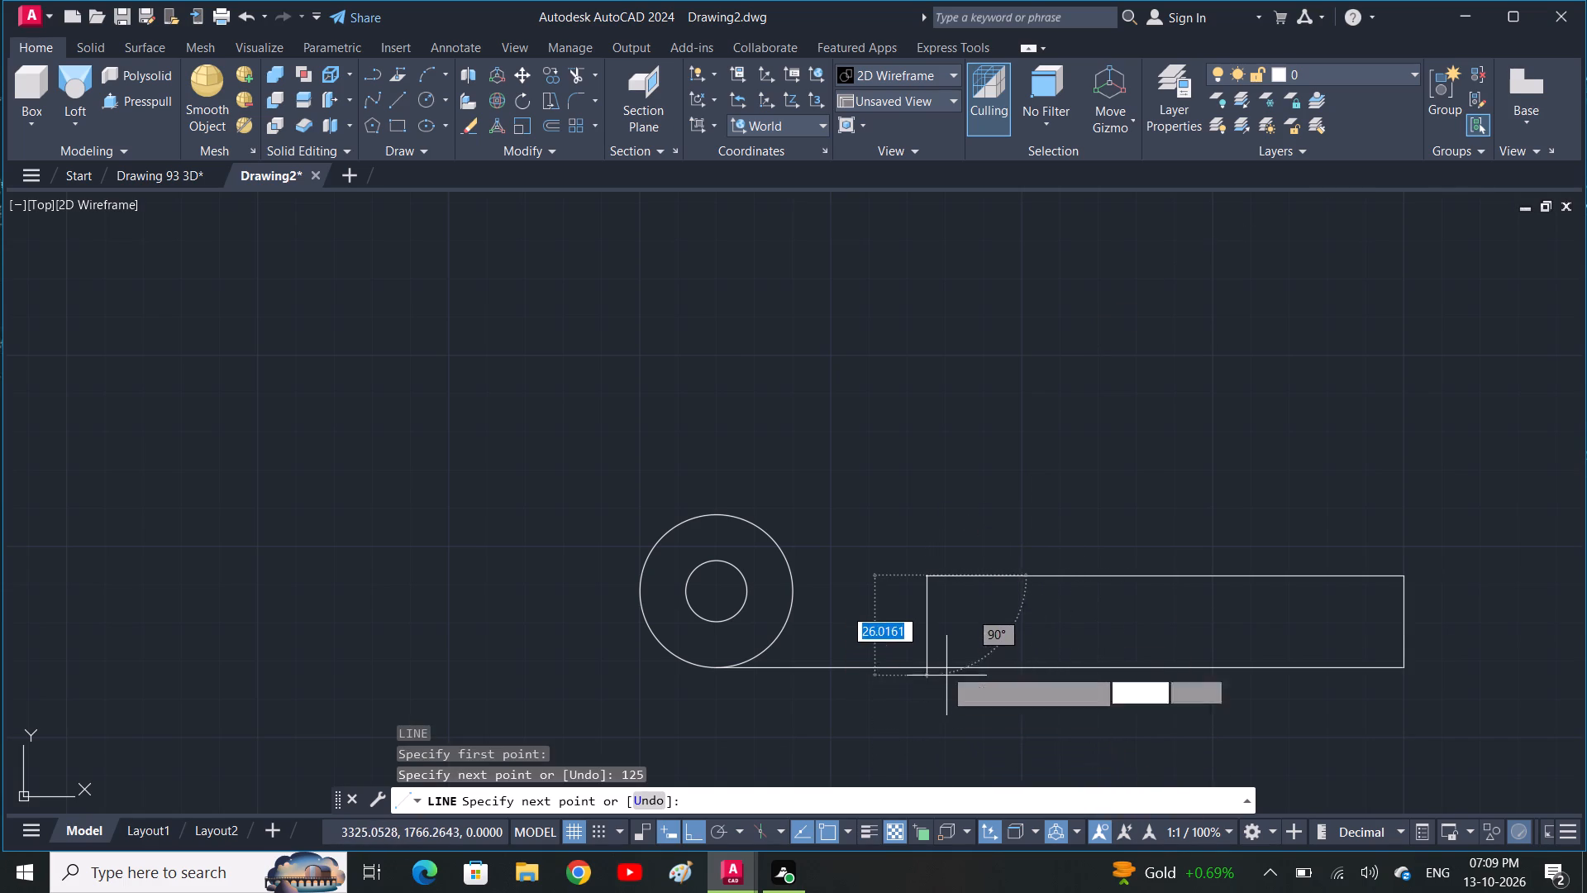
{"action": "left_click", "coordinate": [922, 664]}
{"action": "key", "text": "space"}
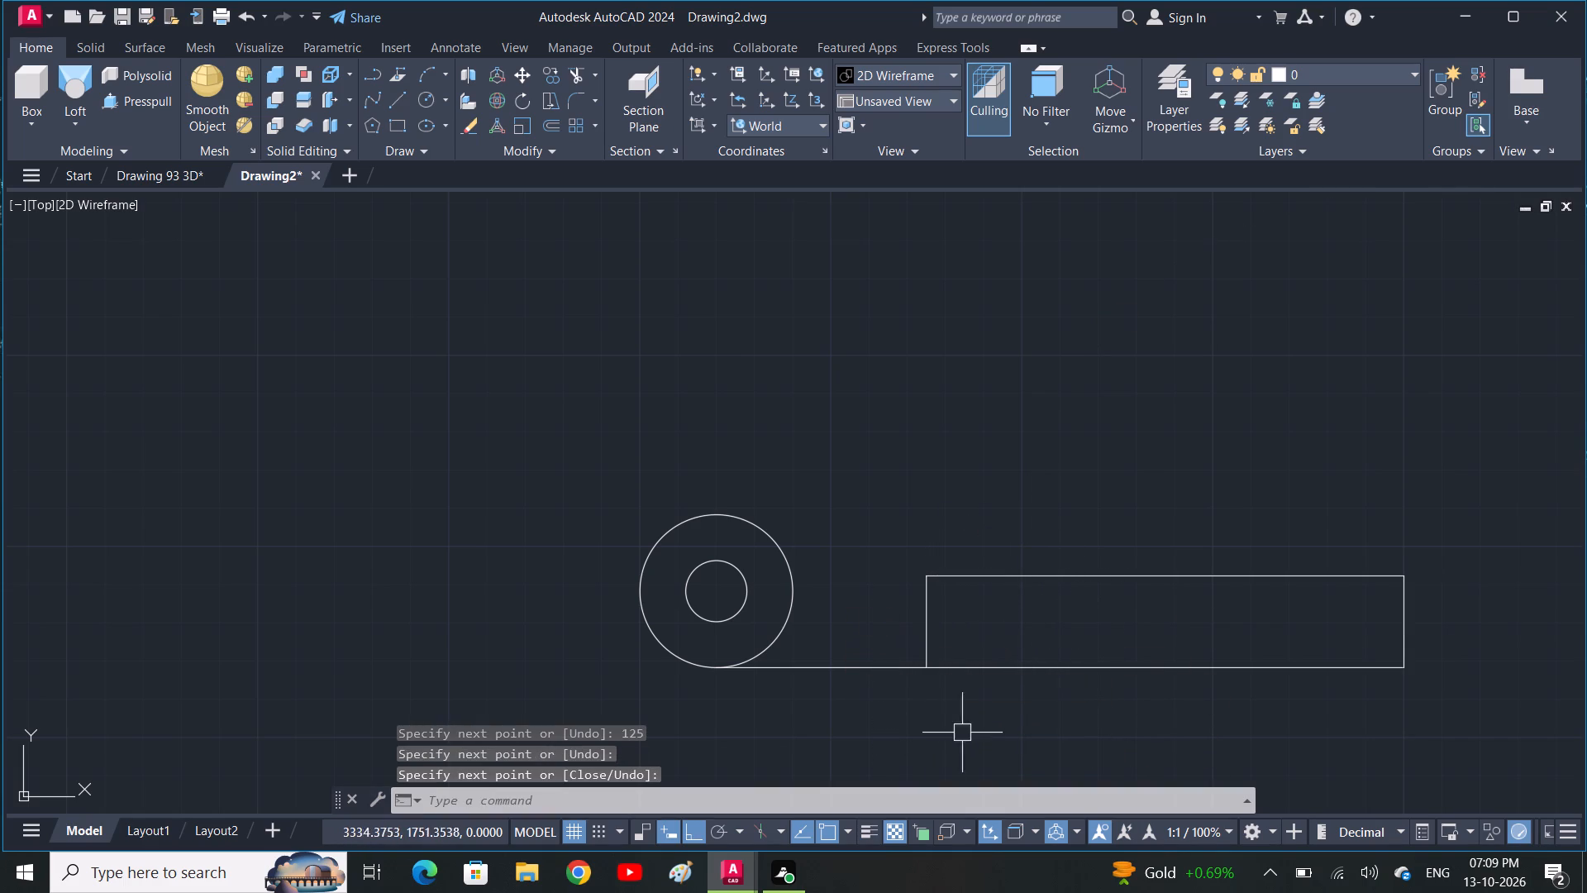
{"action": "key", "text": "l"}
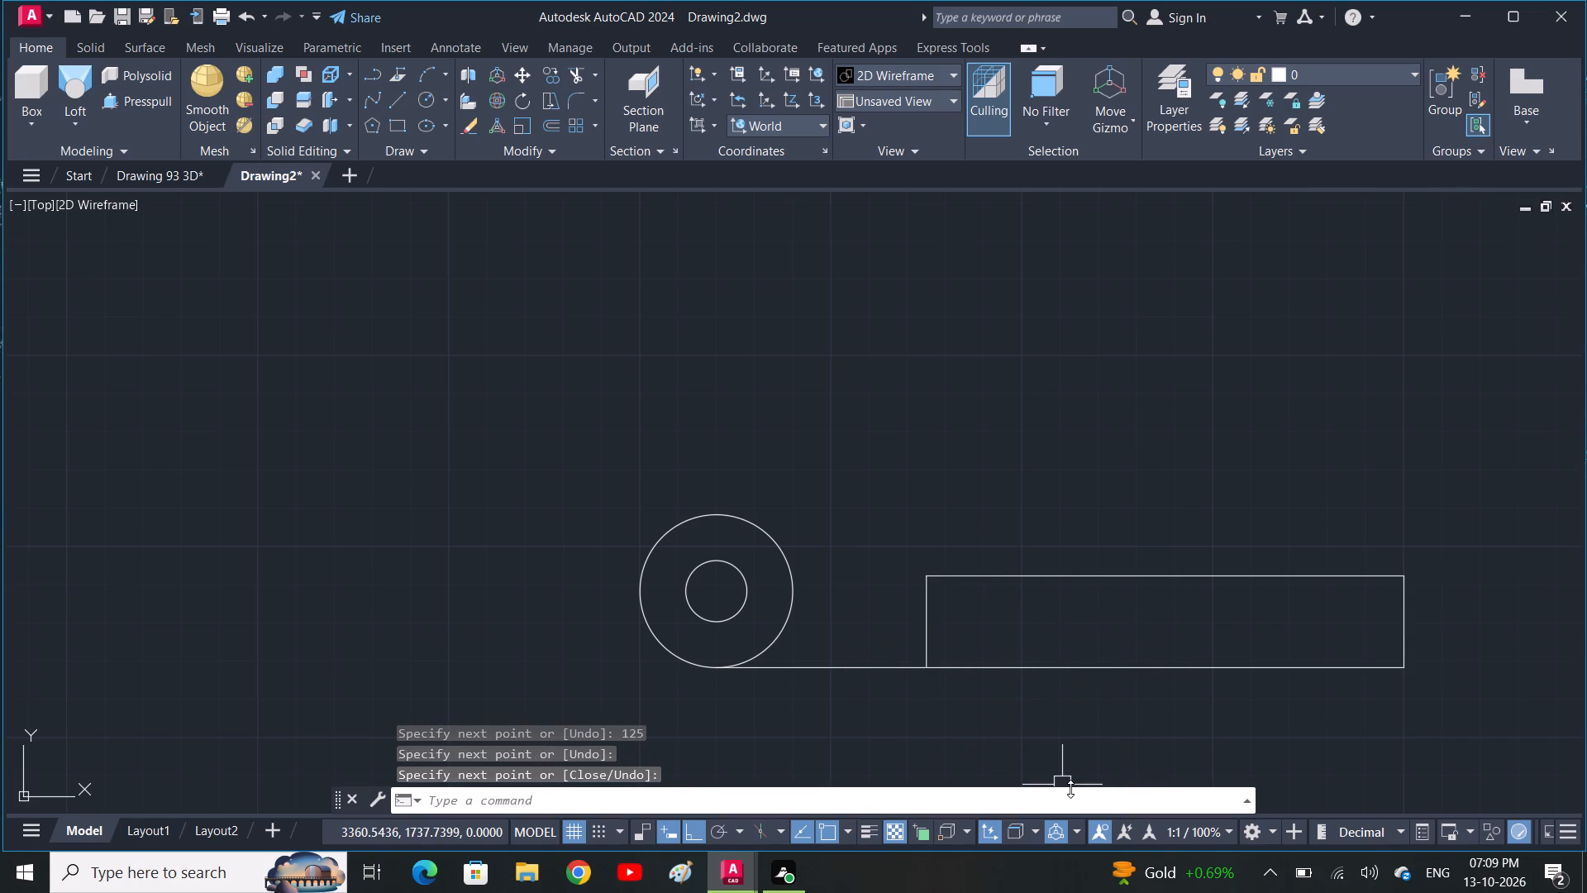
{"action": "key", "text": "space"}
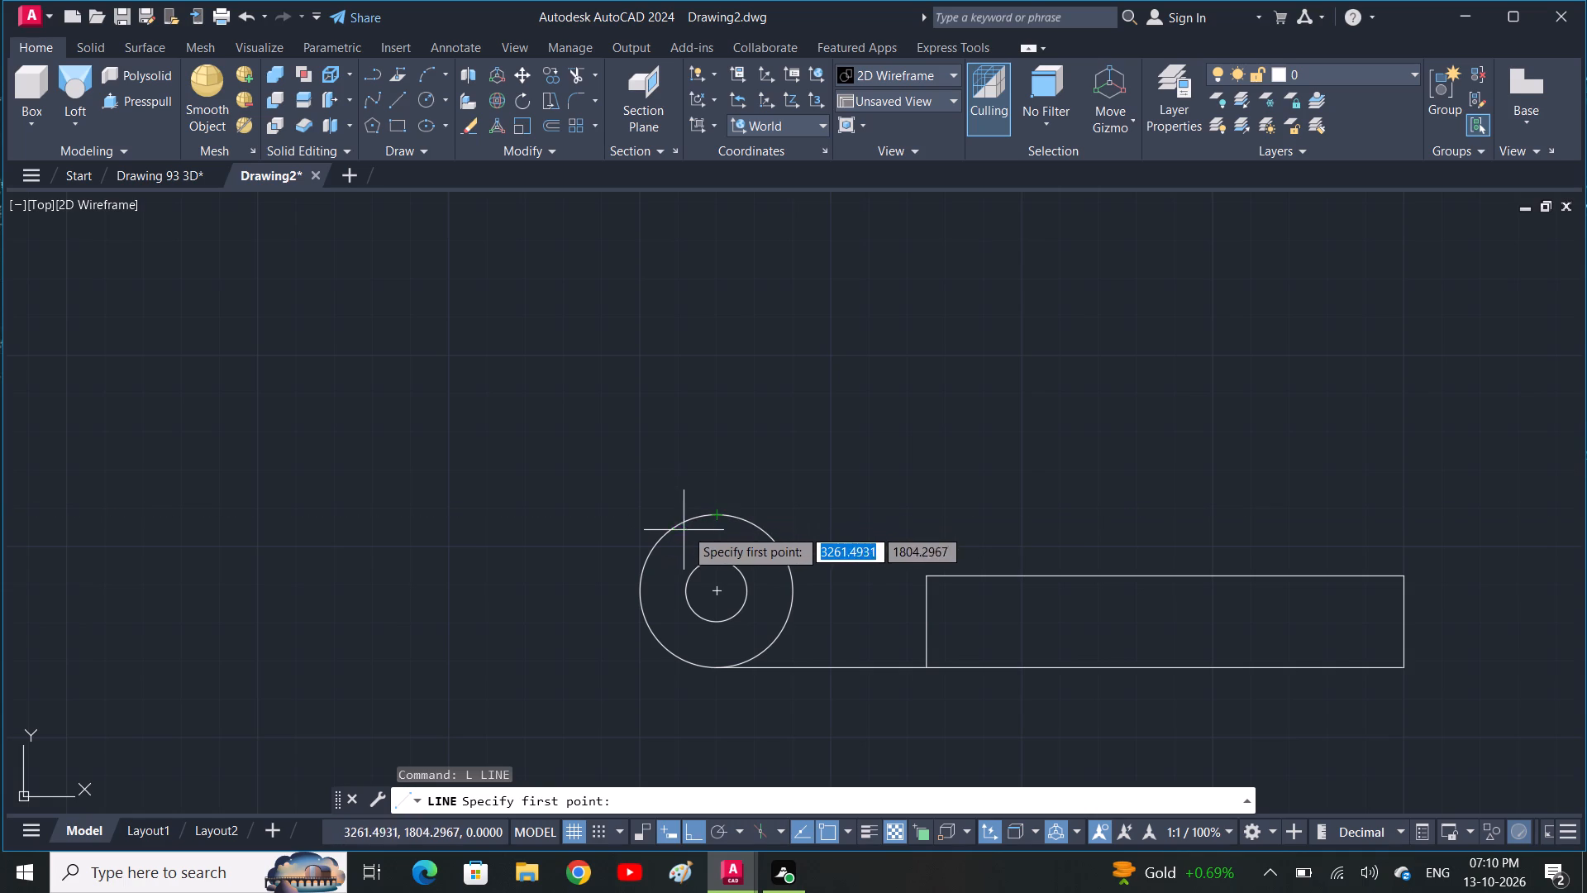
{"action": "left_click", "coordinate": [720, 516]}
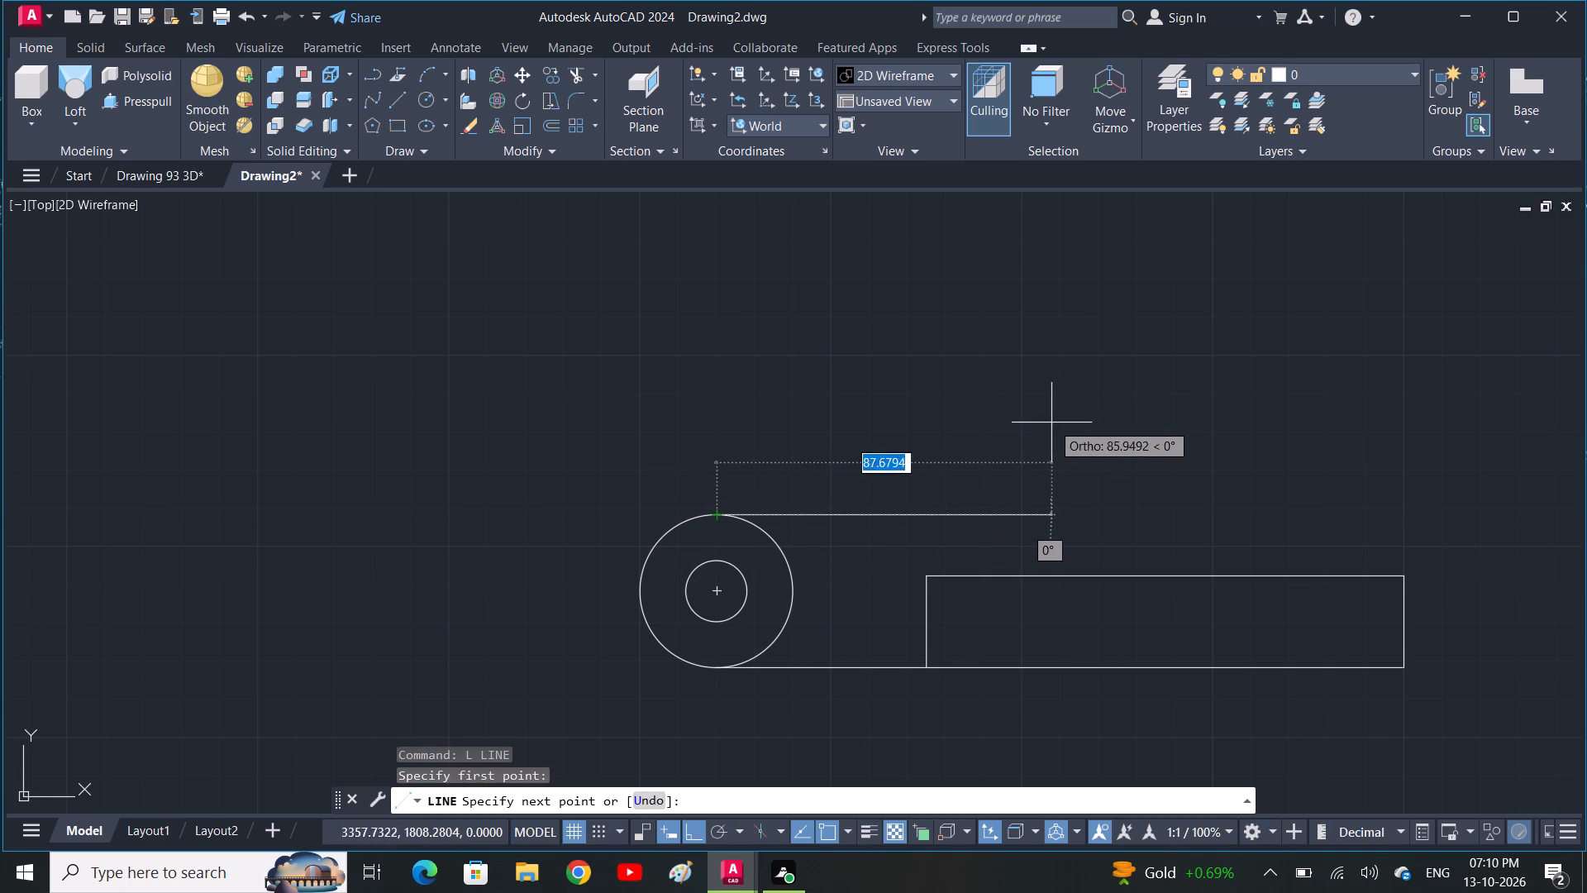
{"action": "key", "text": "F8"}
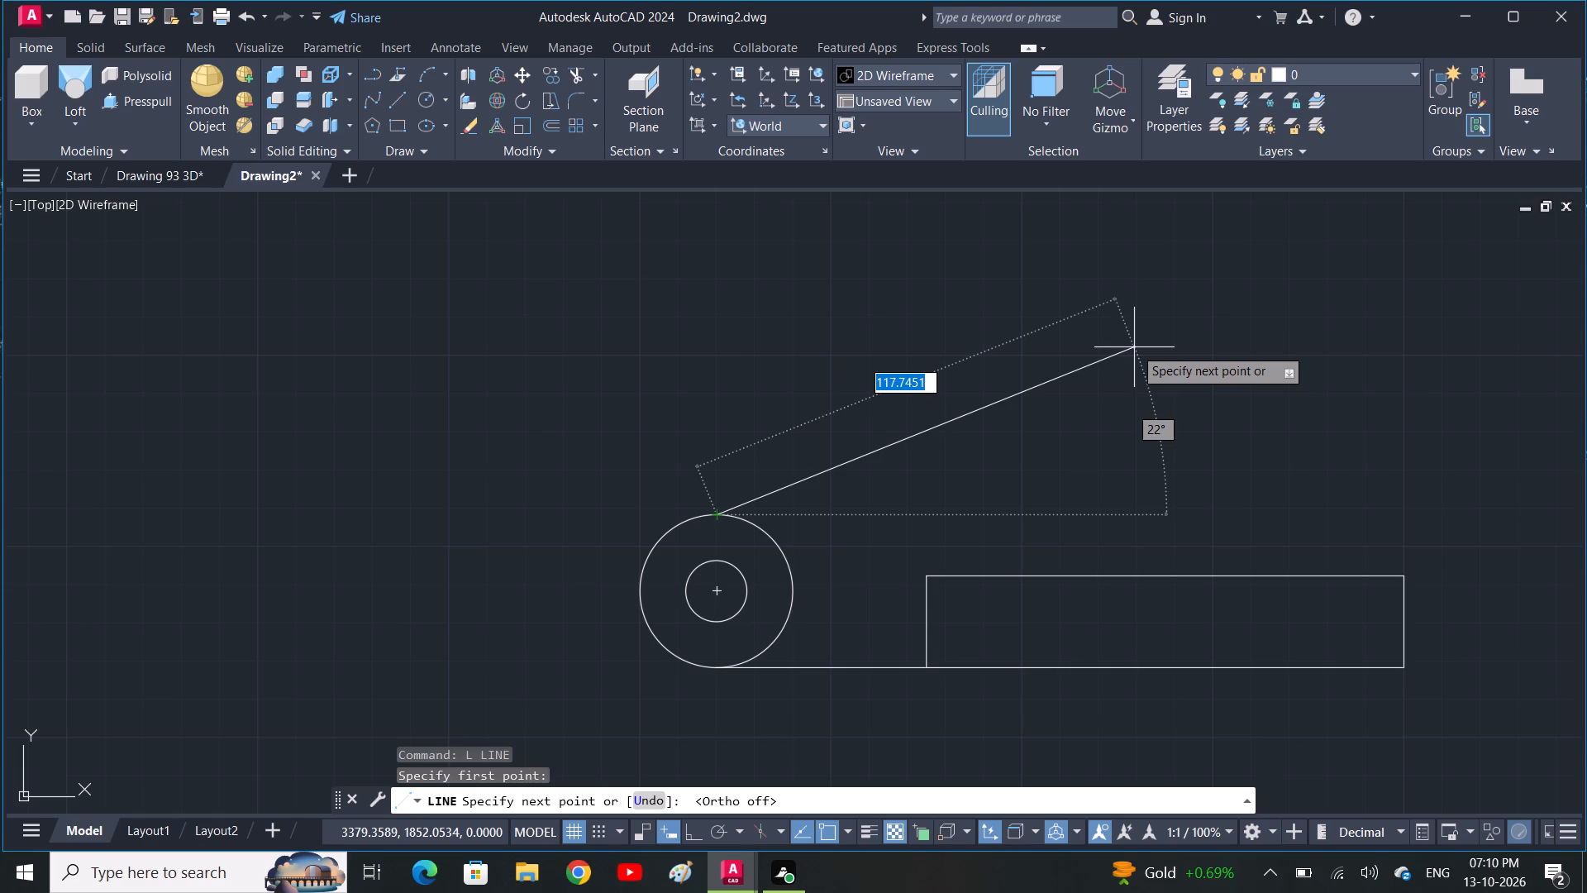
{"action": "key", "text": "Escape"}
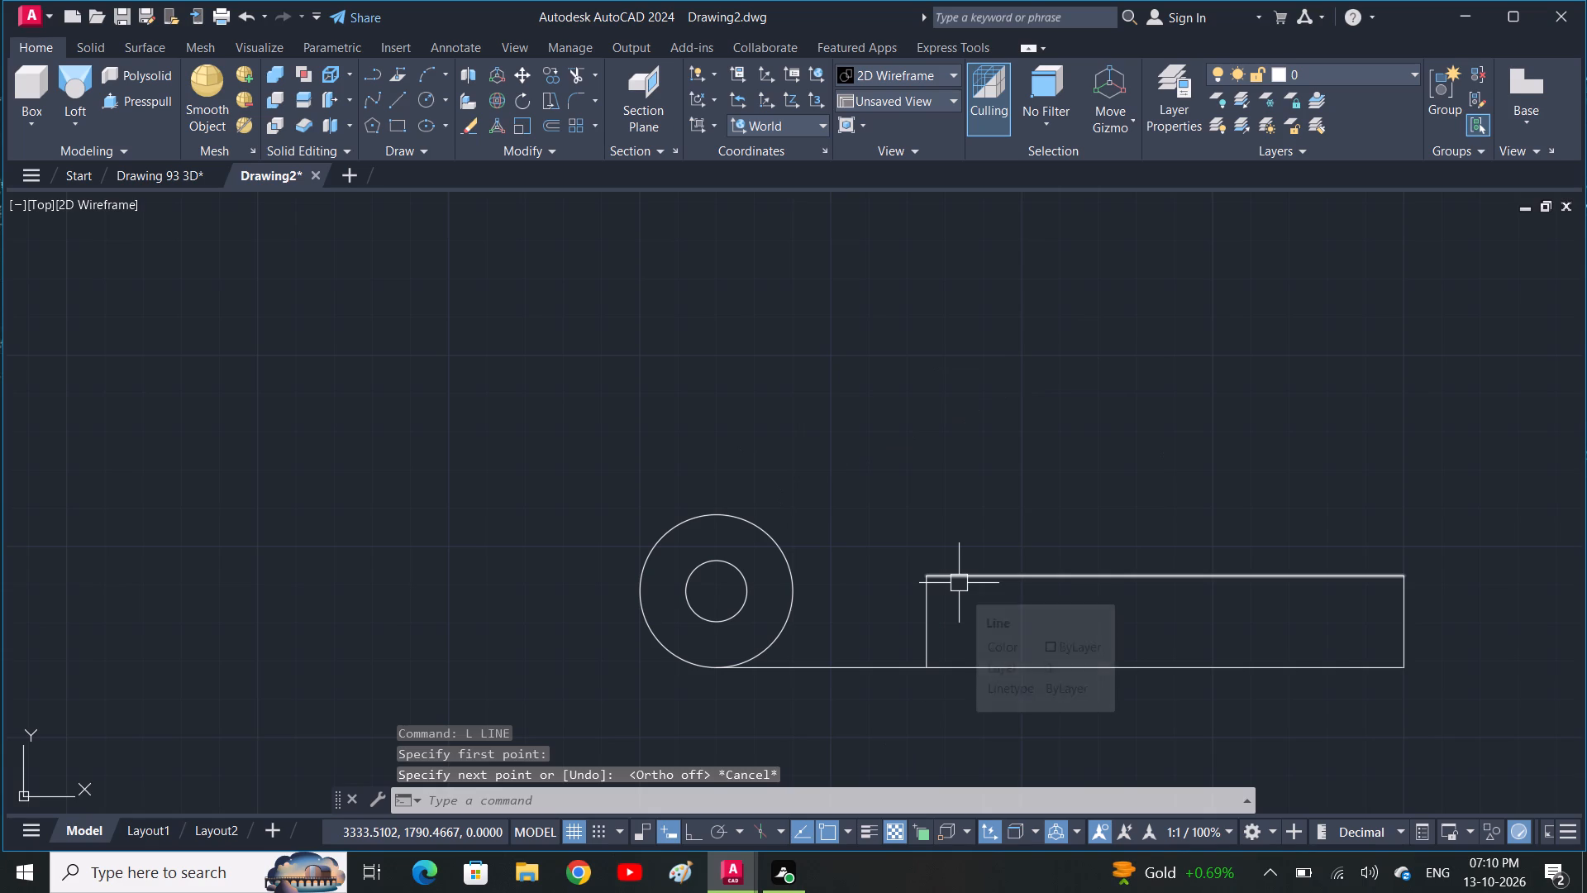
With Ortho on, draw a line from the rectangle's lower-right corner 63 to the left along the baseline, continuing 52 straight up.
{"action": "key", "text": "l"}
{"action": "key", "text": "space"}
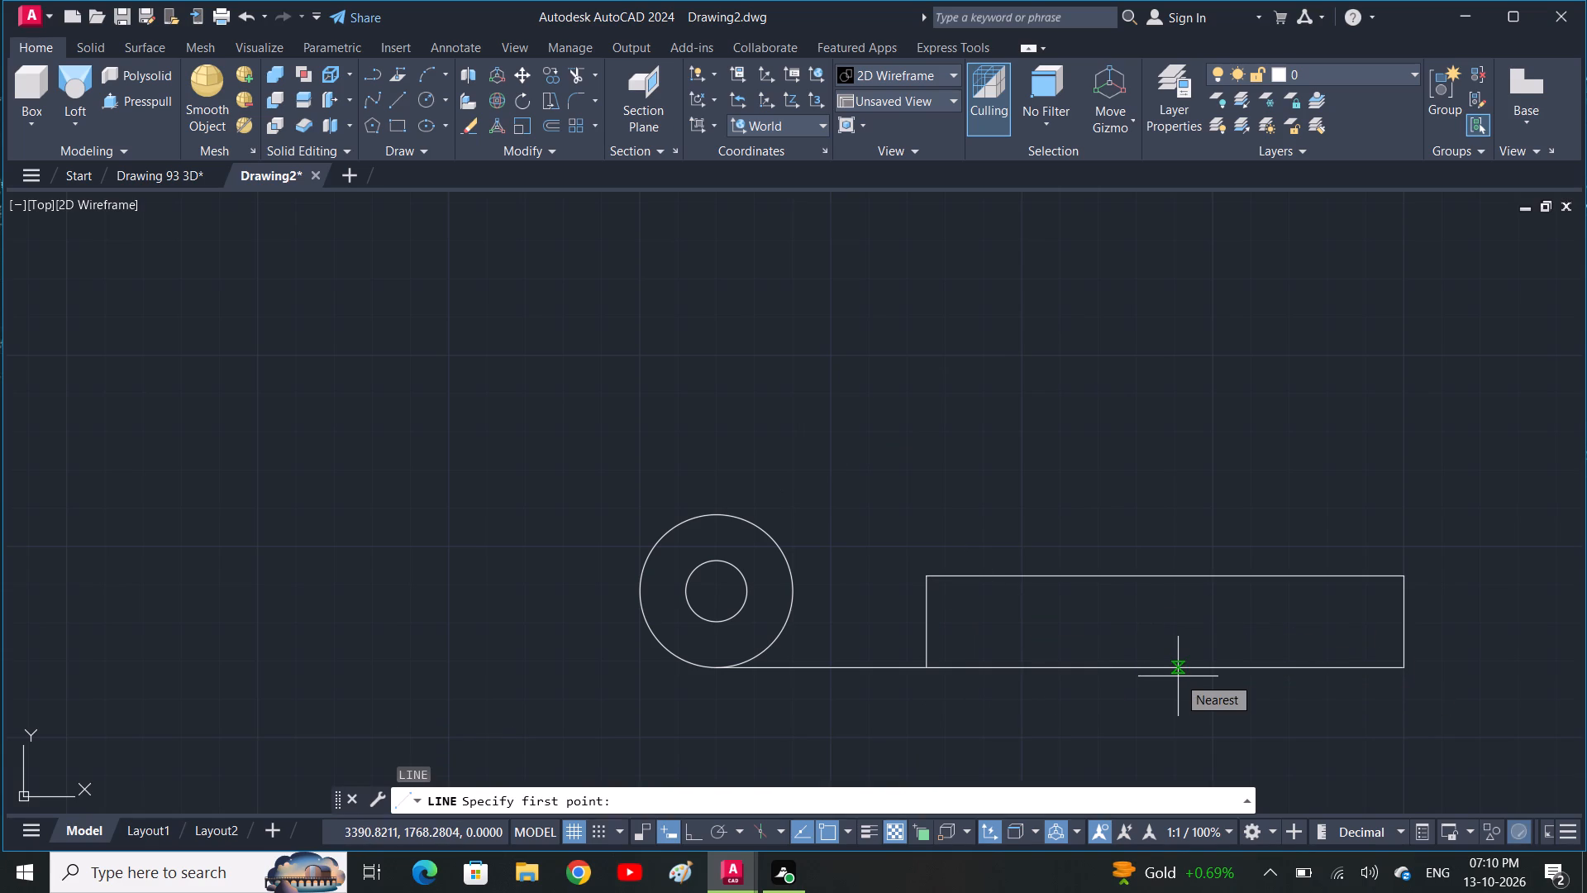
{"action": "left_click", "coordinate": [1403, 666]}
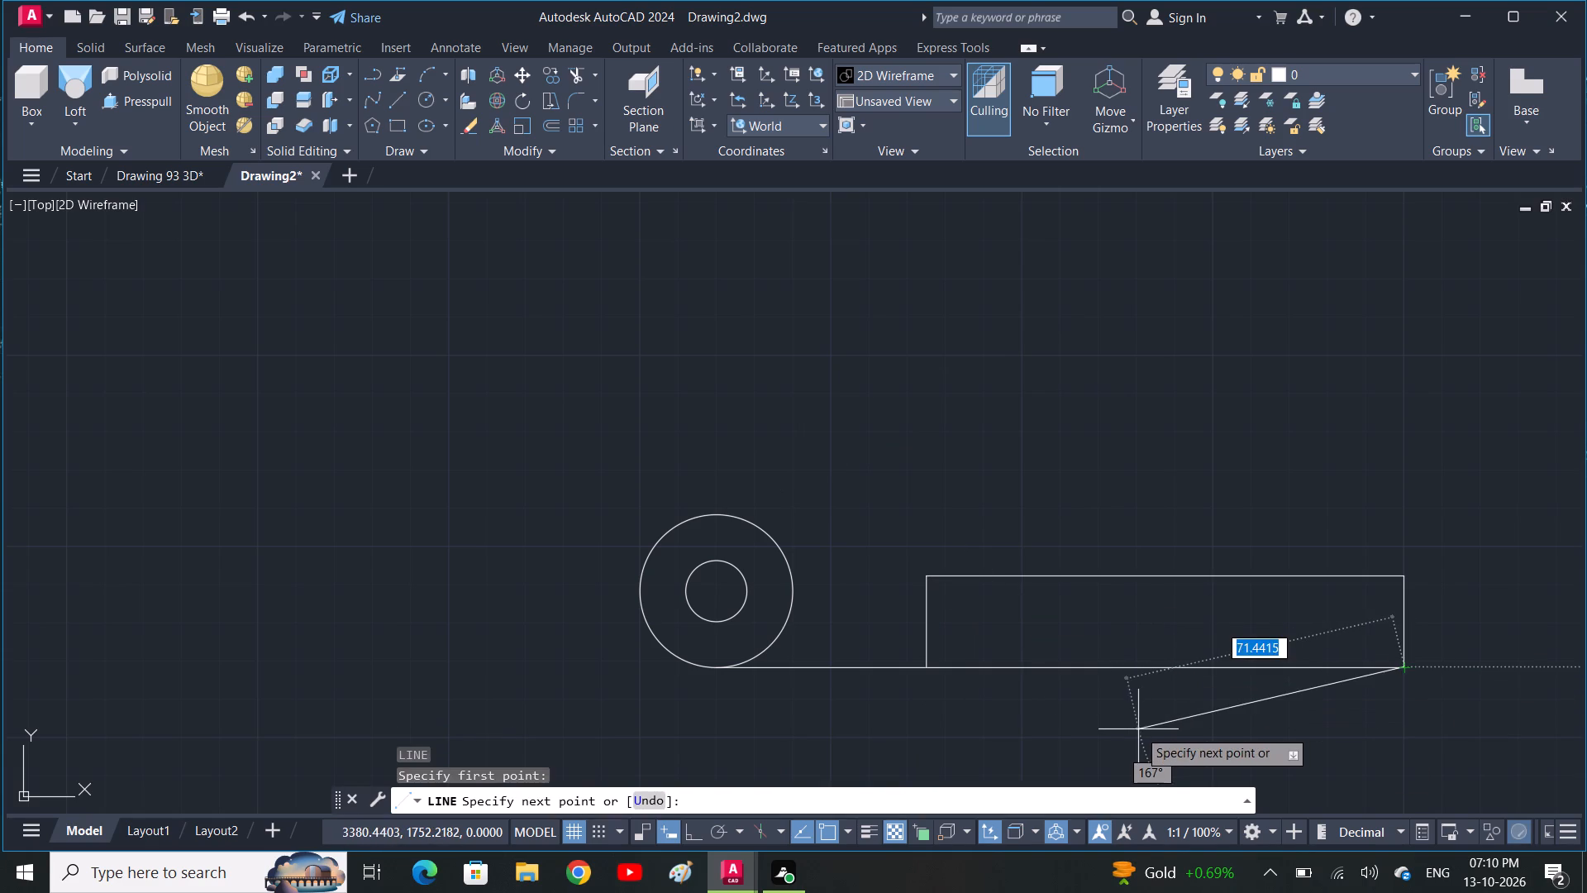
{"action": "key", "text": "F8"}
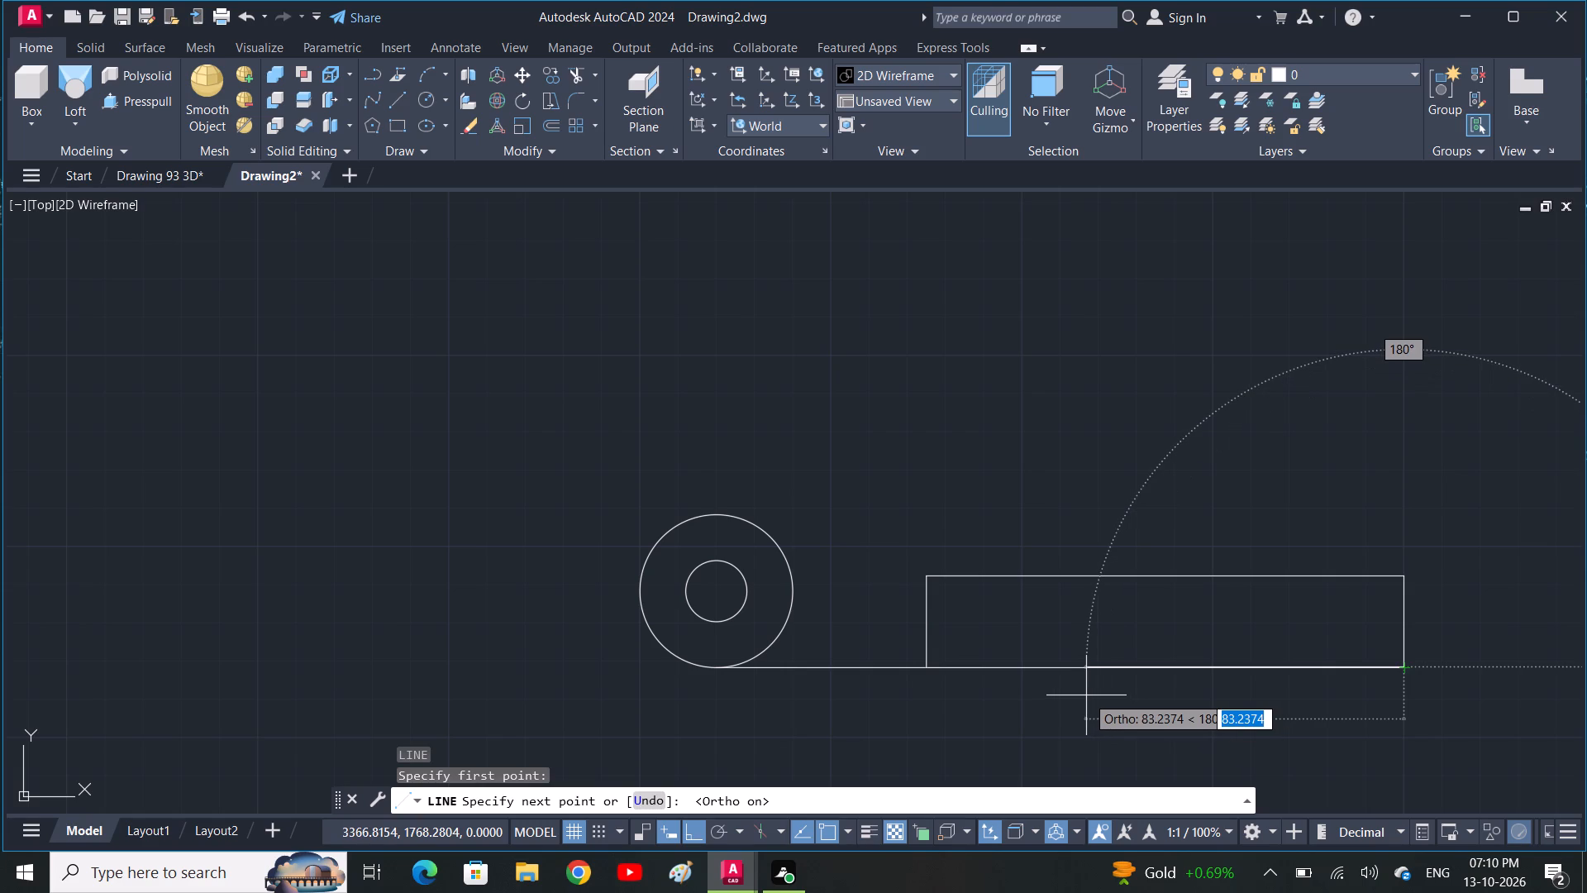
{"action": "type", "text": "63"}
{"action": "key", "text": "space"}
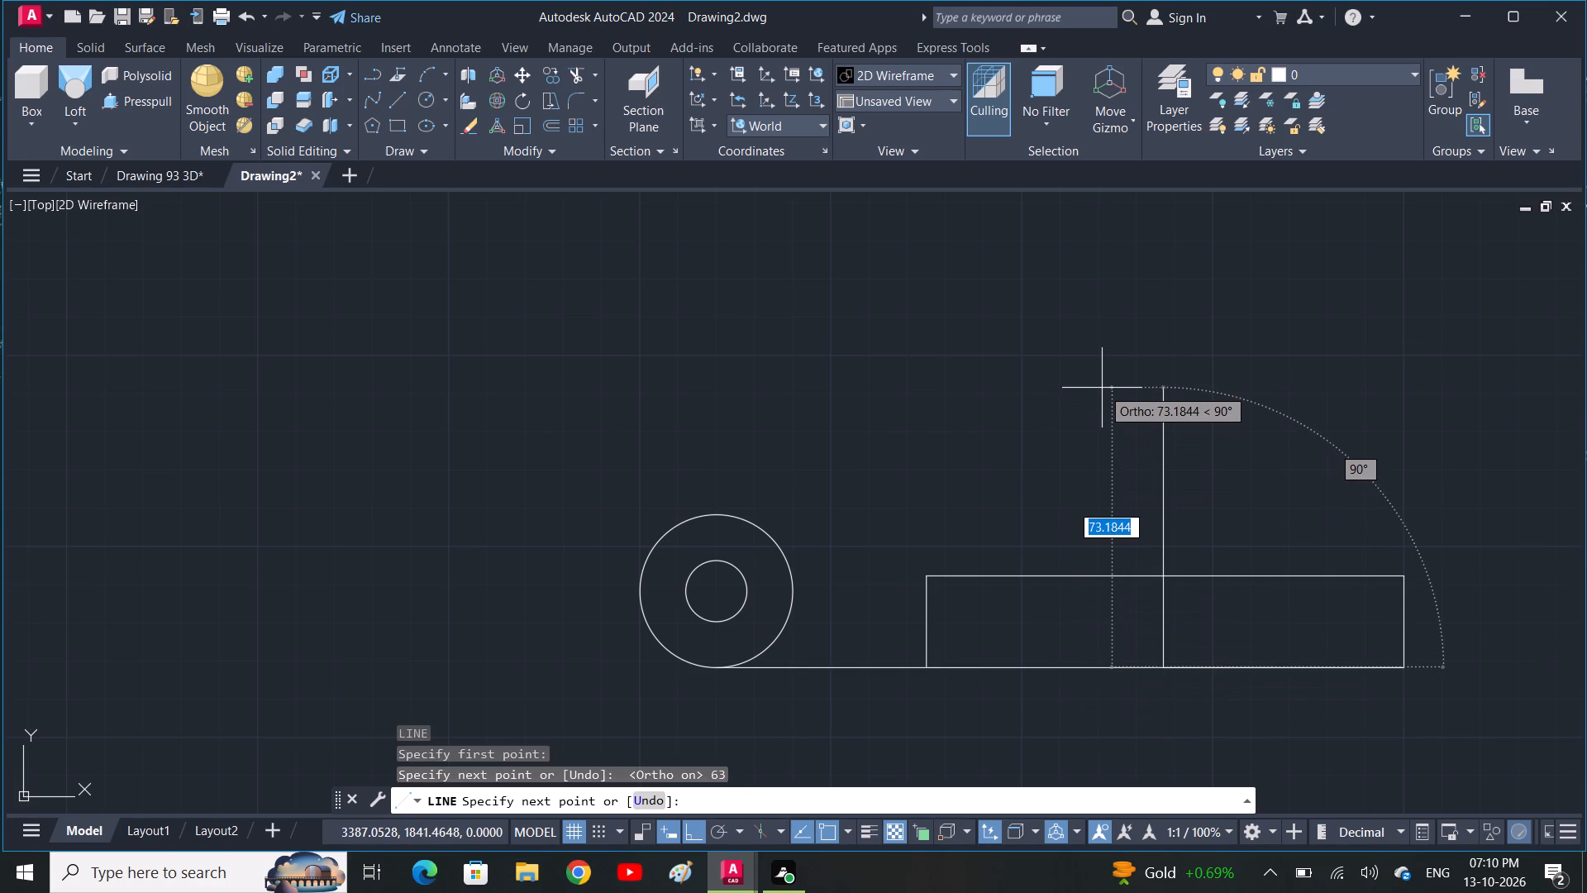
{"action": "key", "text": "5"}
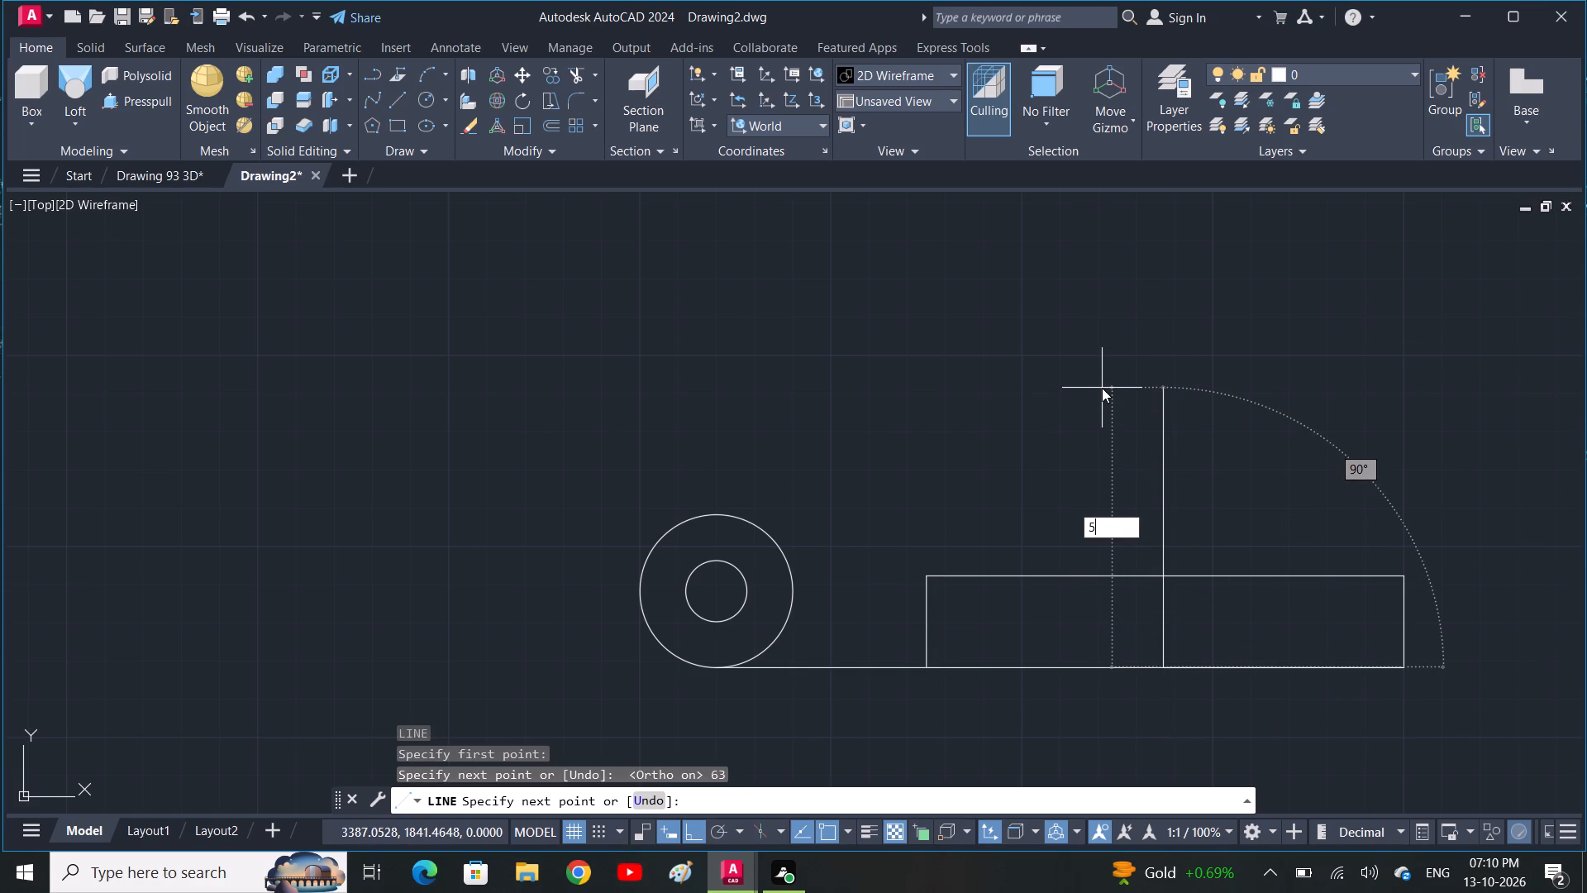
{"action": "type", "text": "2"}
{"action": "key", "text": "space"}
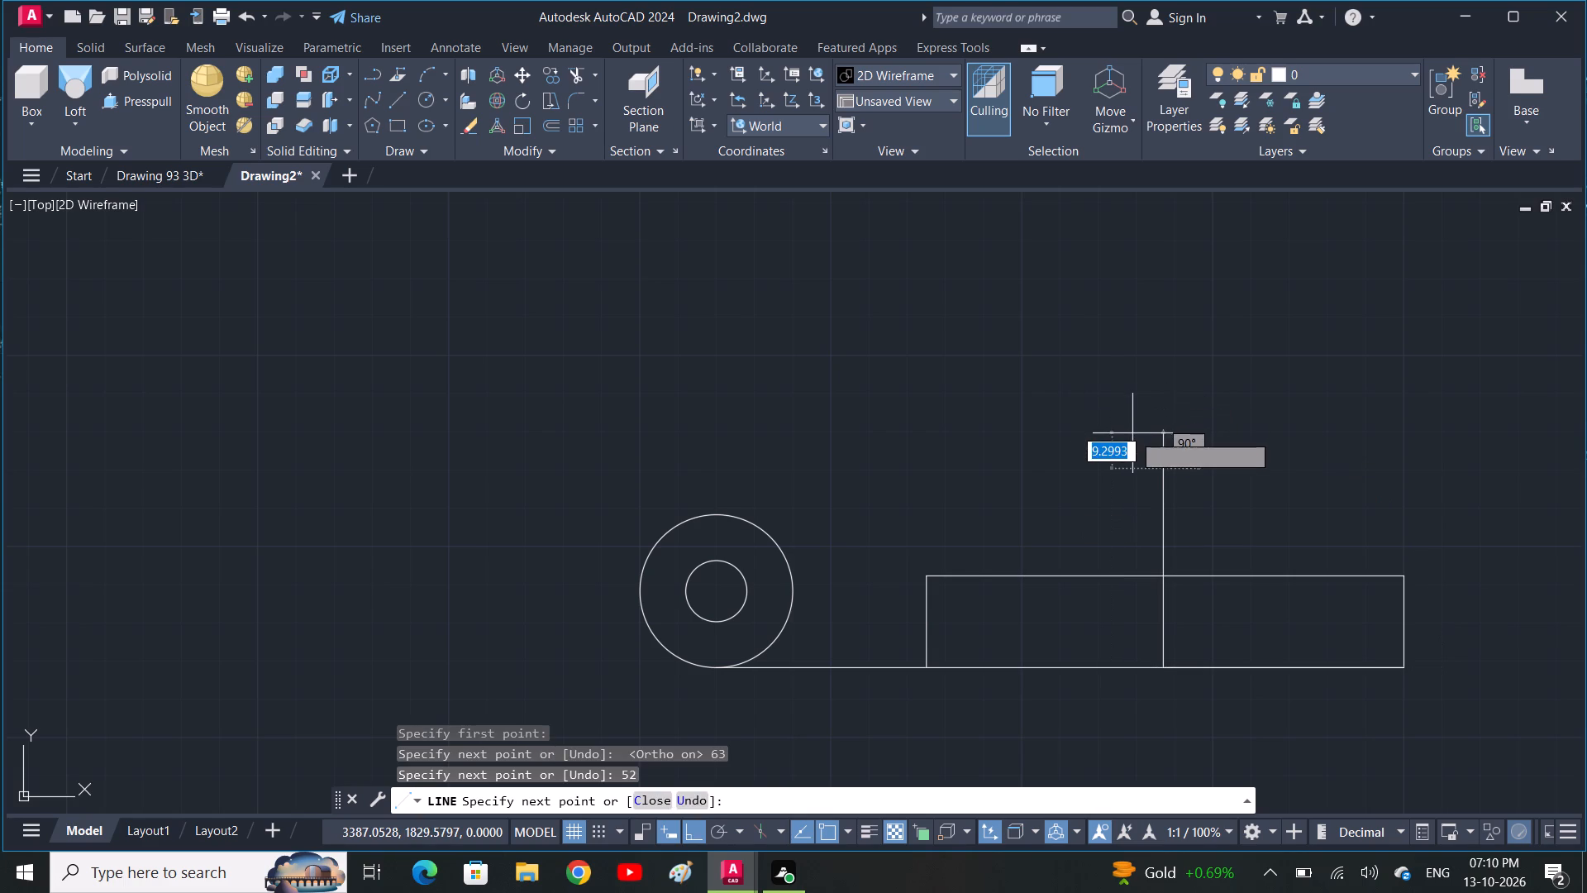
{"action": "key", "text": "space"}
Draw sloped lines connecting the 52-long vertical line's top end to the large circle's top quadrant and the rectangle's upper-right corner.
{"action": "key", "text": "space"}
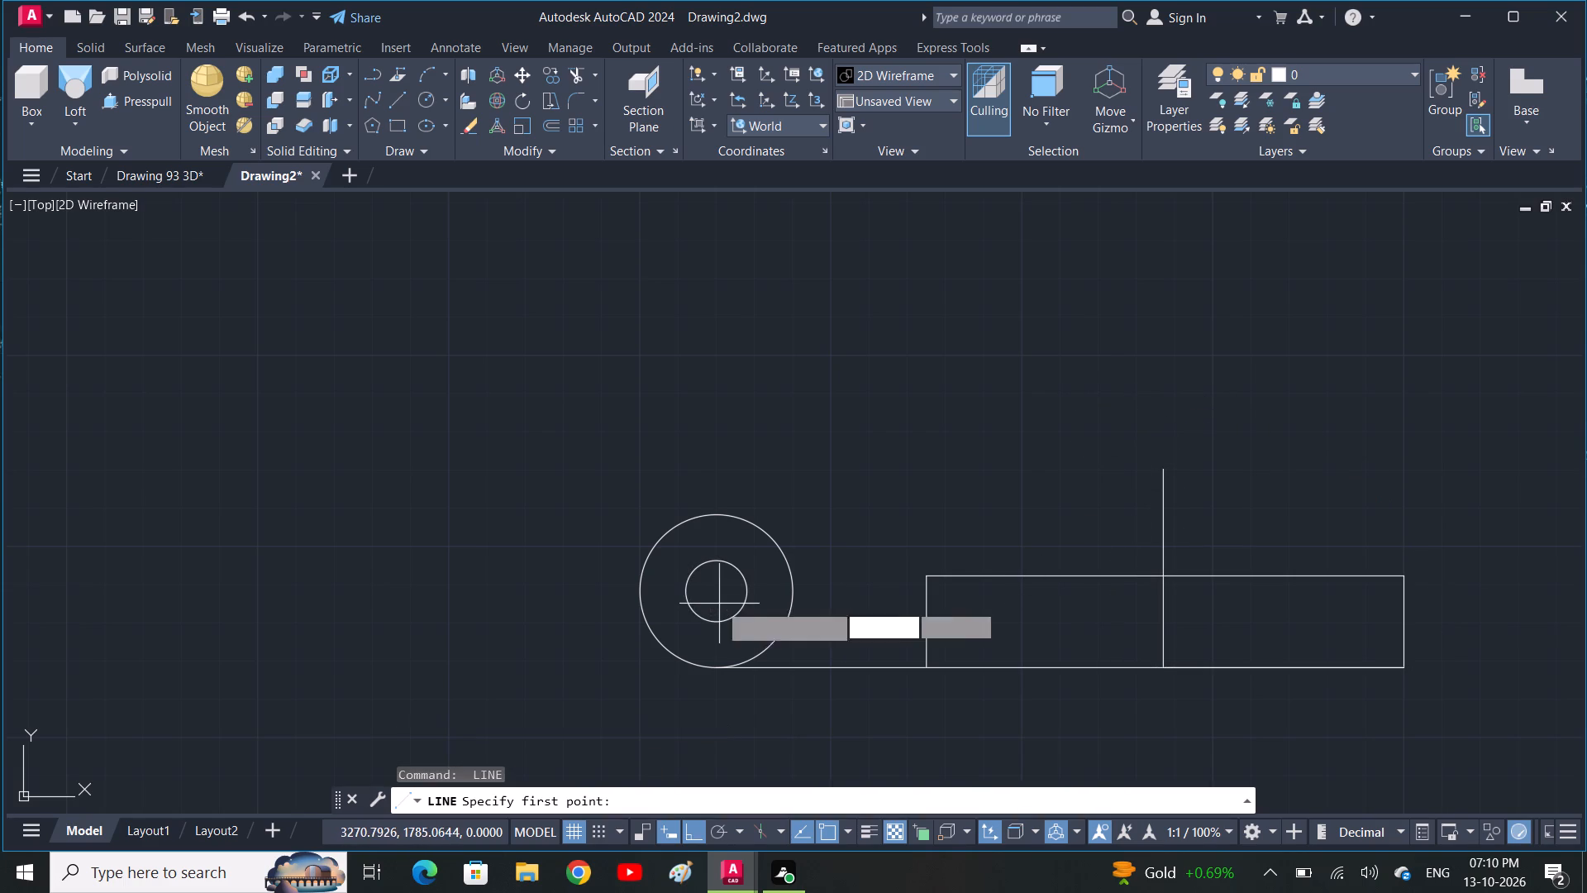
{"action": "left_click", "coordinate": [710, 518]}
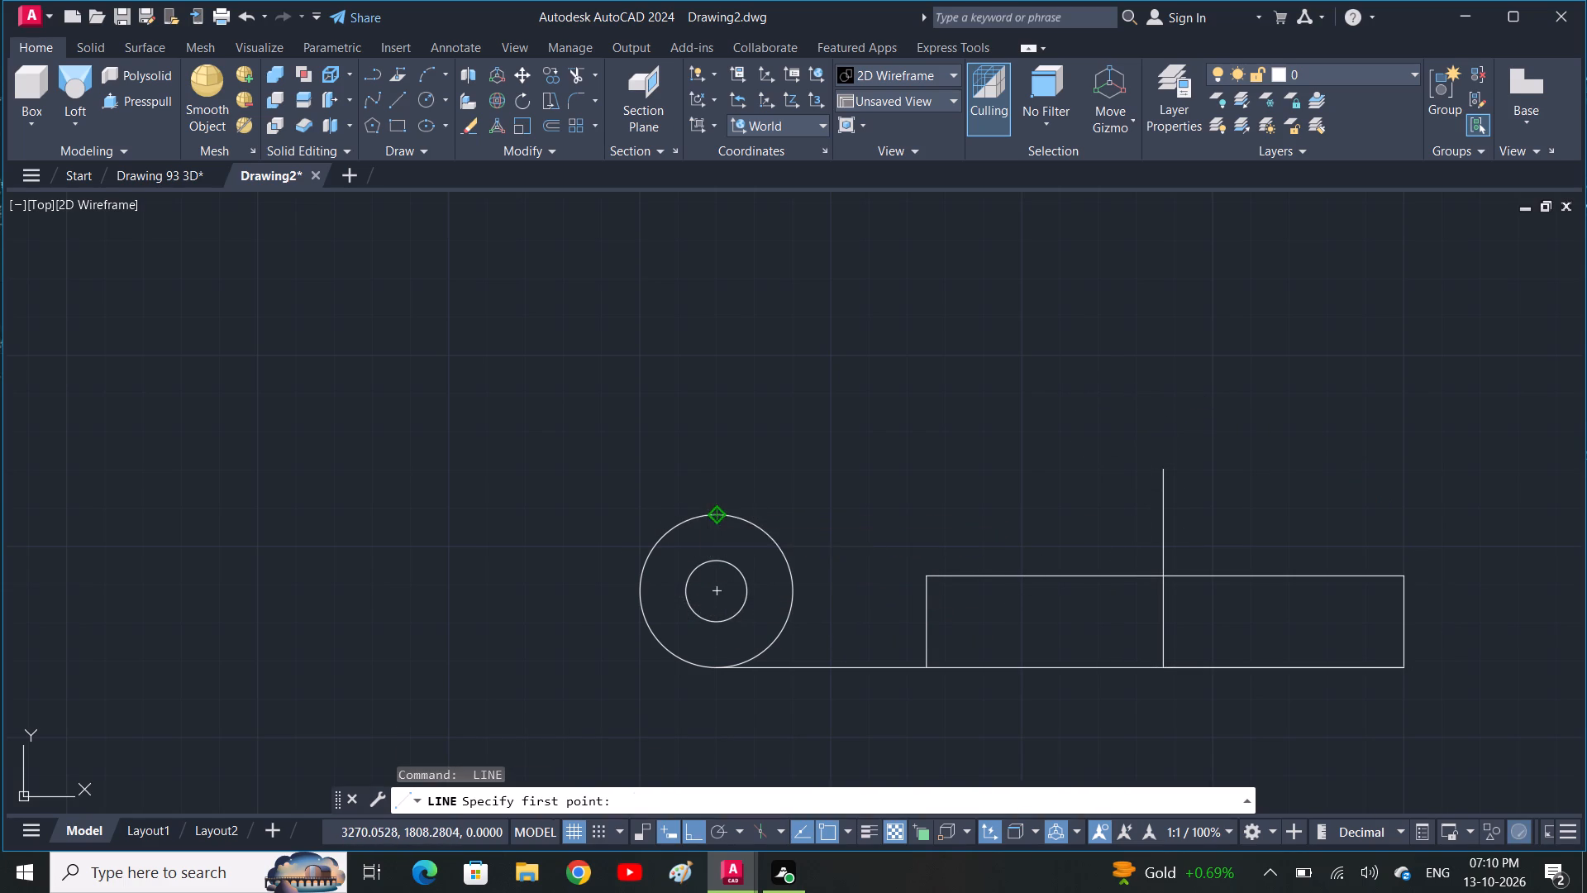
{"action": "left_click", "coordinate": [1164, 466]}
{"action": "key", "text": "space"}
{"action": "key", "text": "space"}
{"action": "left_click", "coordinate": [1168, 464]}
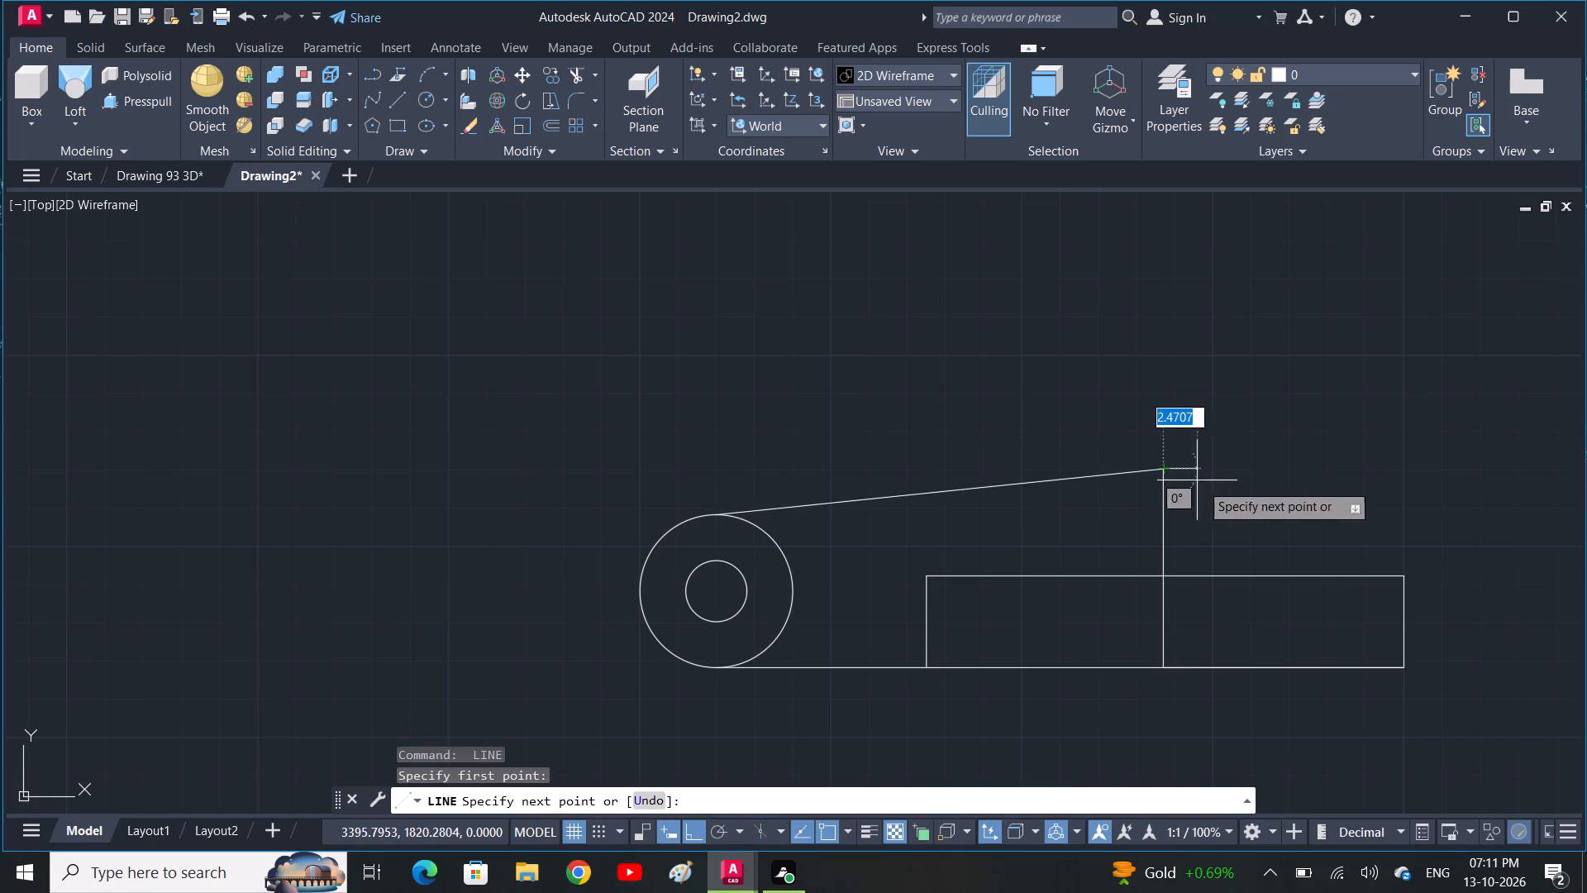
{"action": "left_click", "coordinate": [1398, 575]}
{"action": "key", "text": "space"}
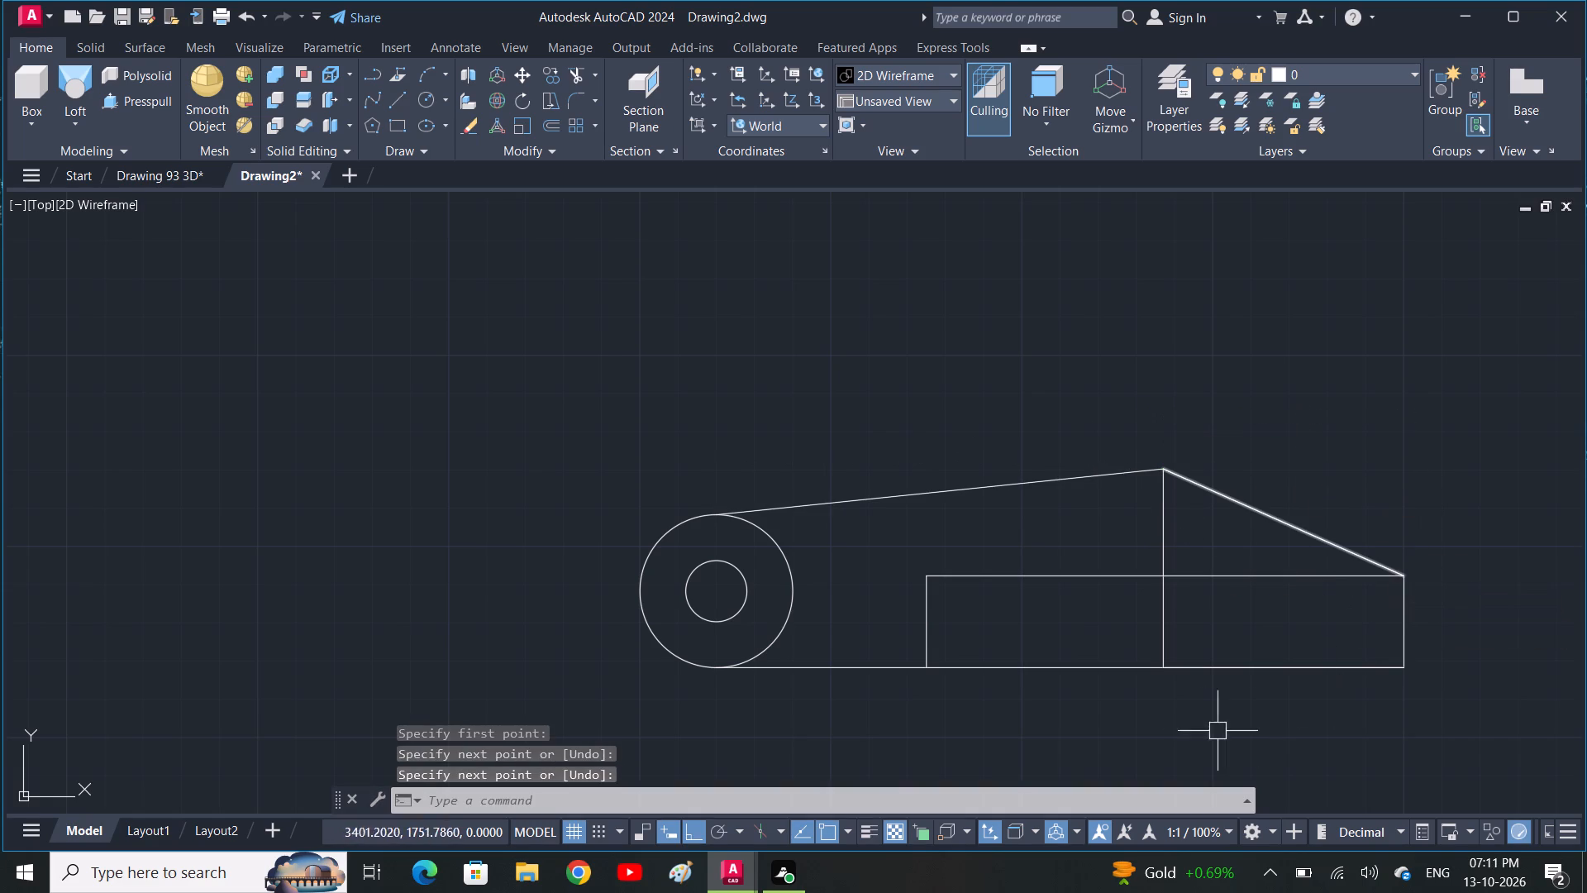
Delete the 52-long vertical construction line and the 63-long line overlapping the baseline.
{"action": "left_click", "coordinate": [1162, 615]}
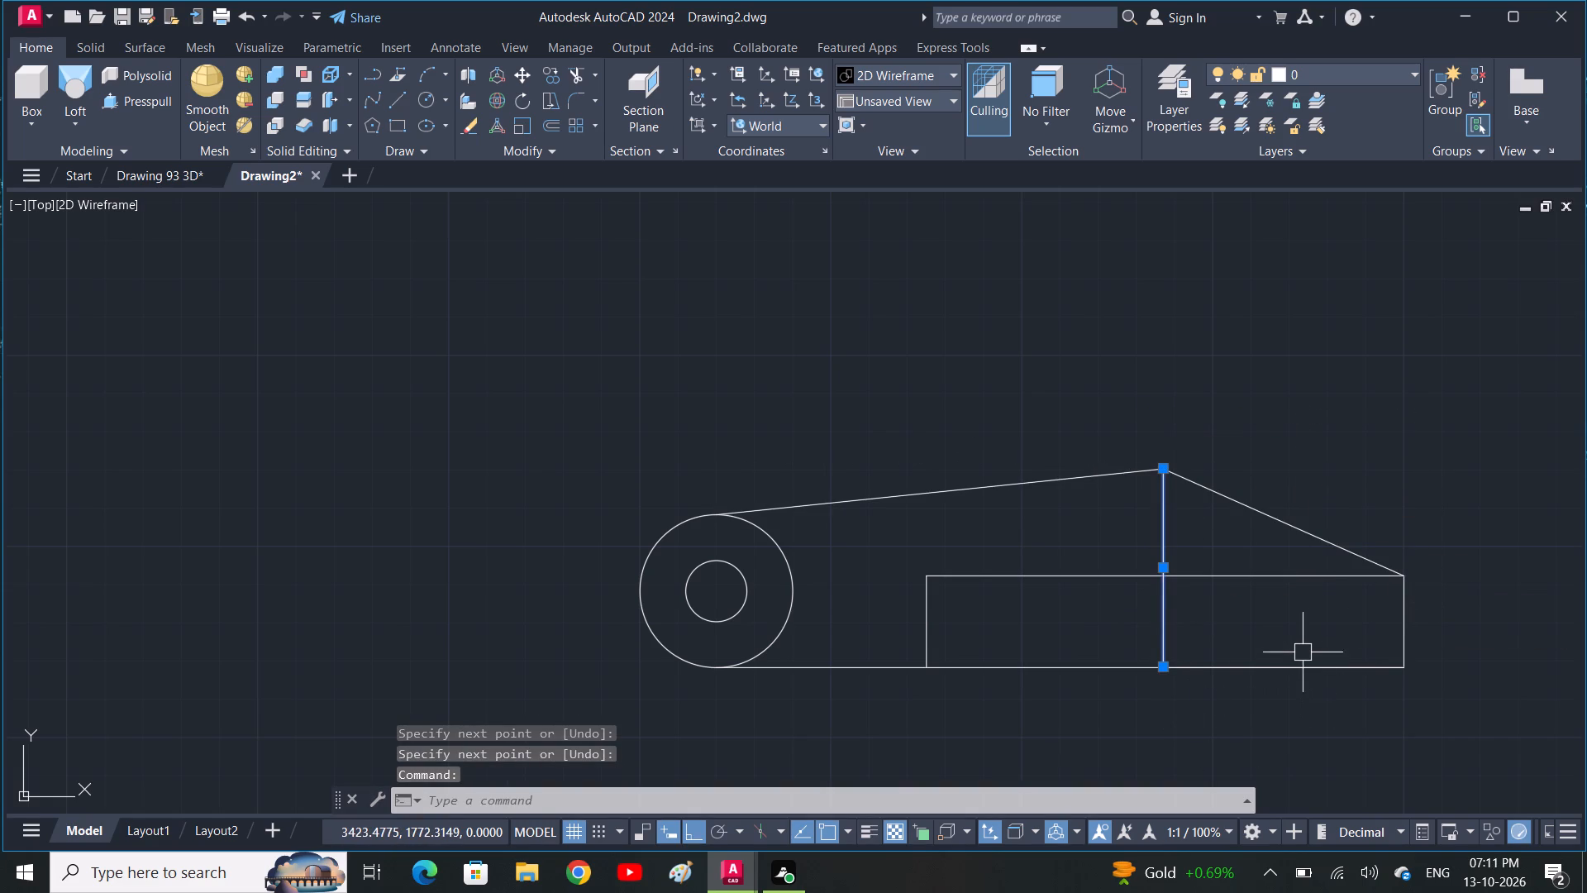
{"action": "left_click", "coordinate": [1309, 665]}
{"action": "key", "text": "Delete"}
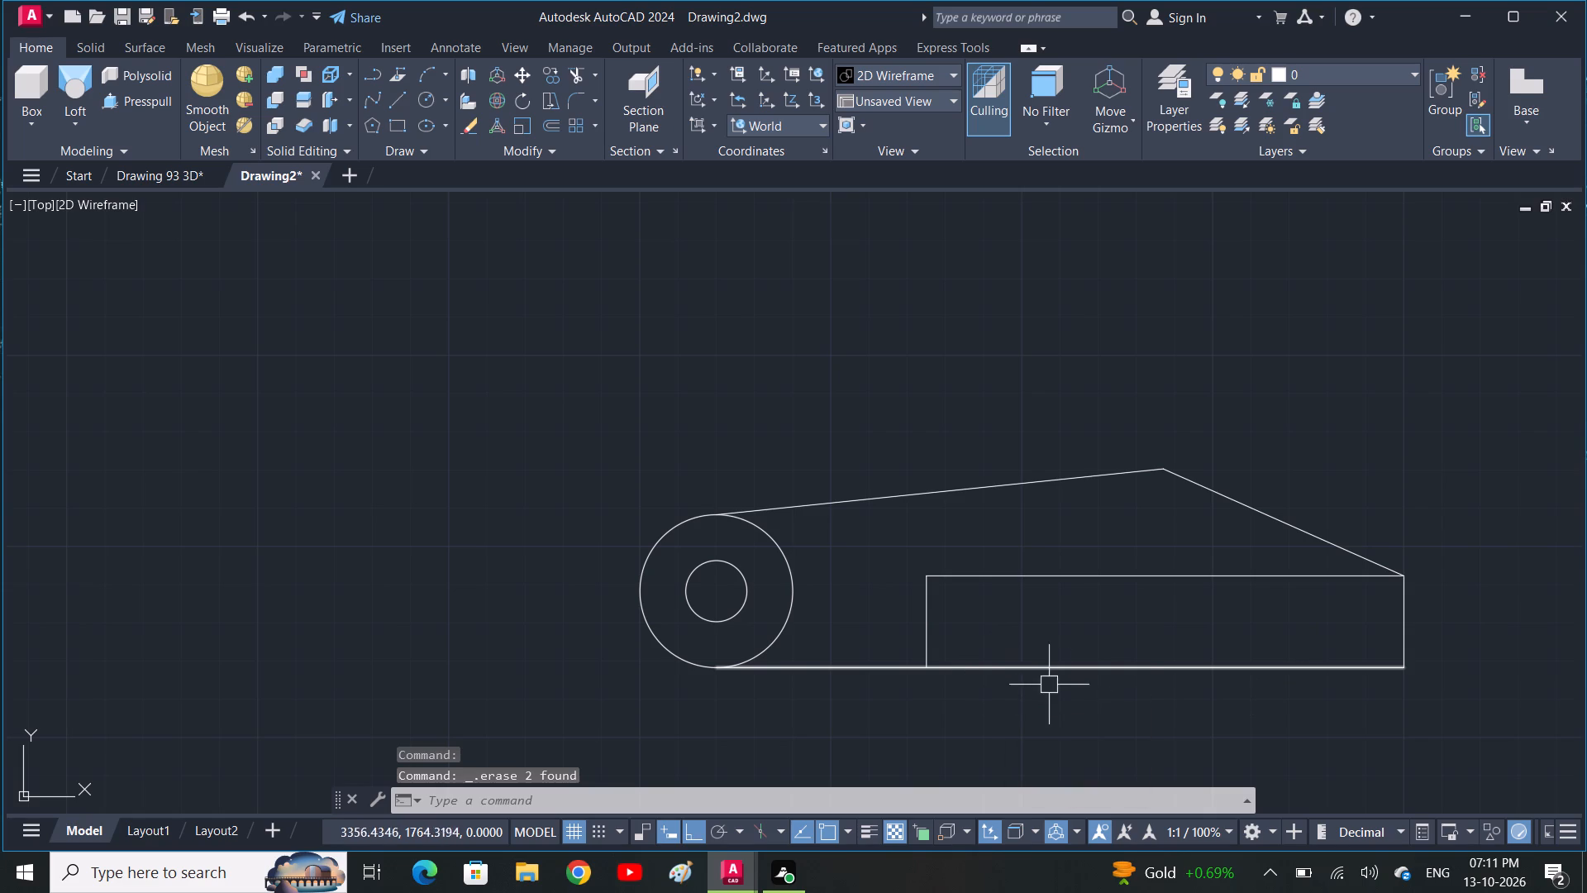
Copy the whole profile, including both circles, to the clipboard and erase it from the Top view.
{"action": "middle_click_drag", "start_coordinate": [1107, 749], "coordinate": [1028, 643]}
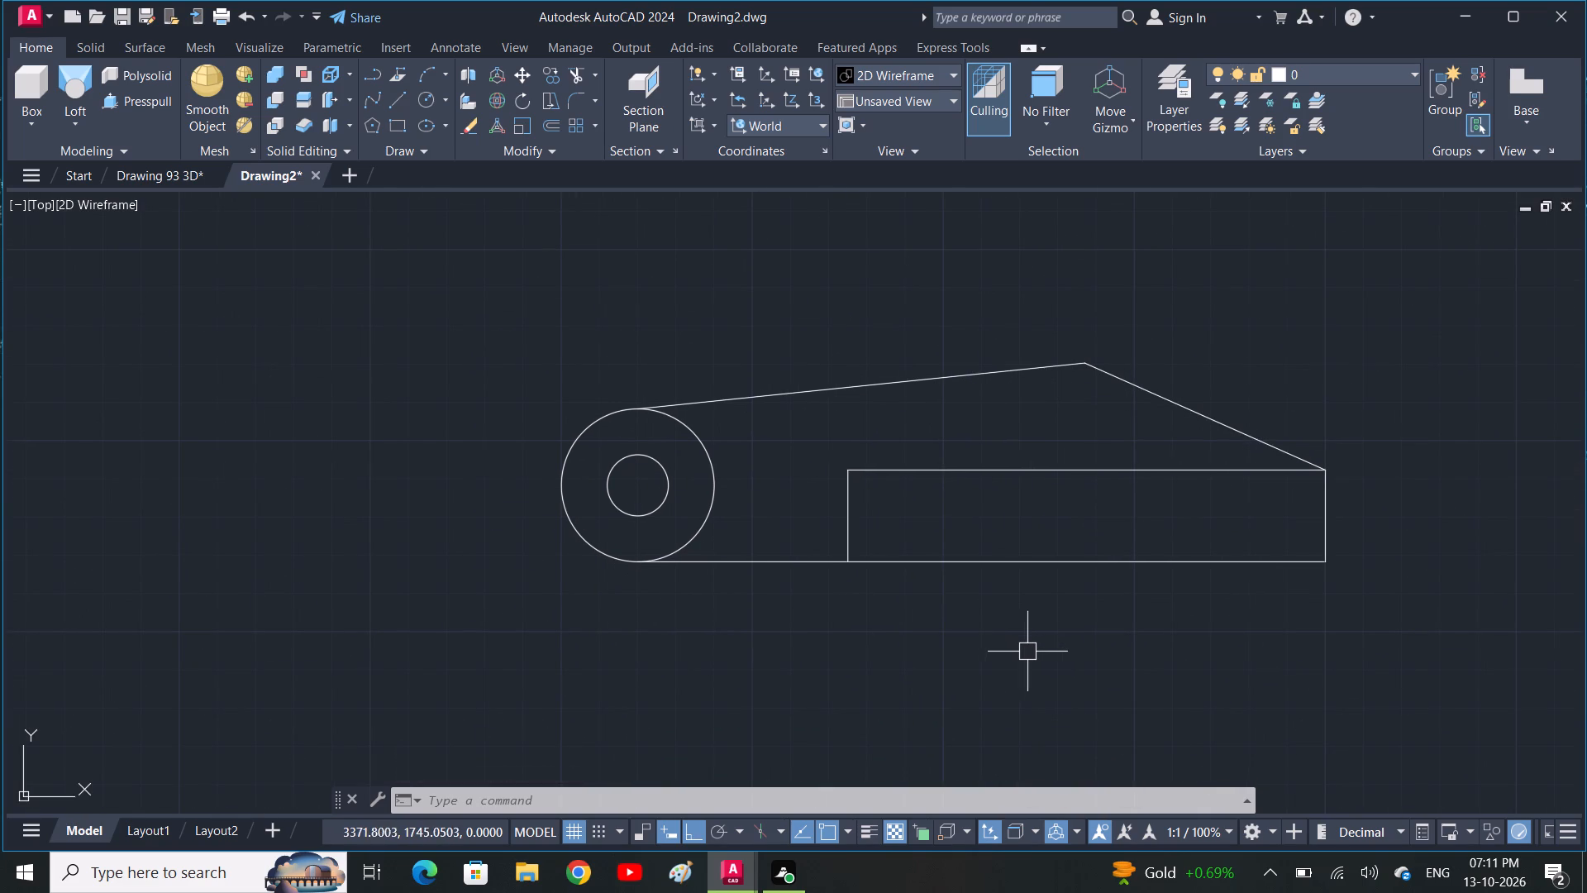
{"action": "left_click", "coordinate": [1368, 643]}
{"action": "left_click", "coordinate": [432, 329]}
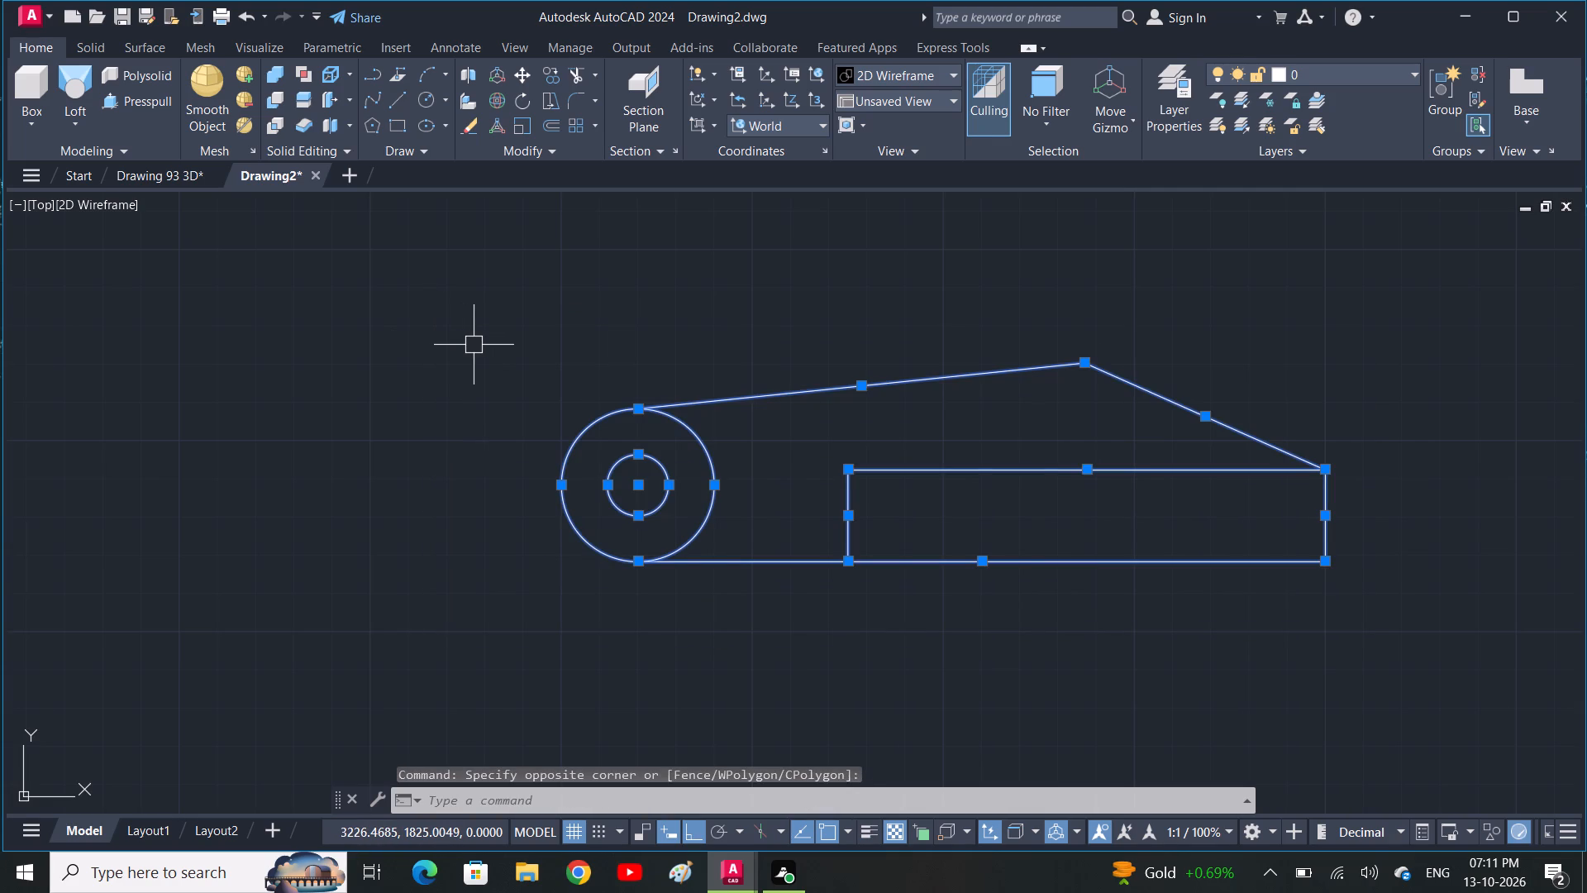
{"action": "key", "text": "ctrl+c"}
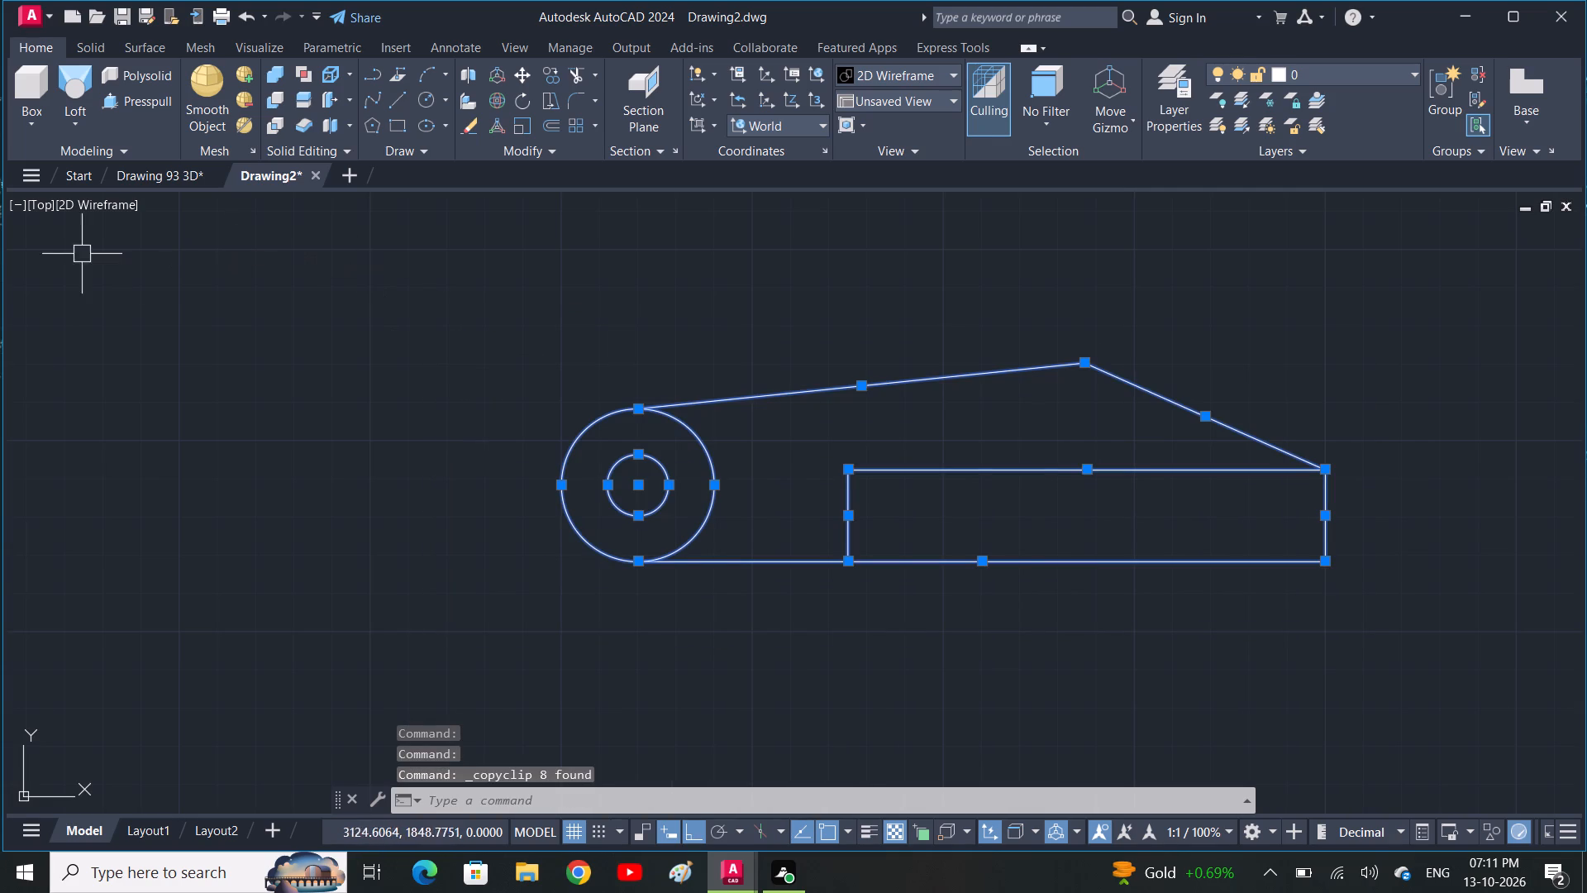
{"action": "key", "text": "Delete"}
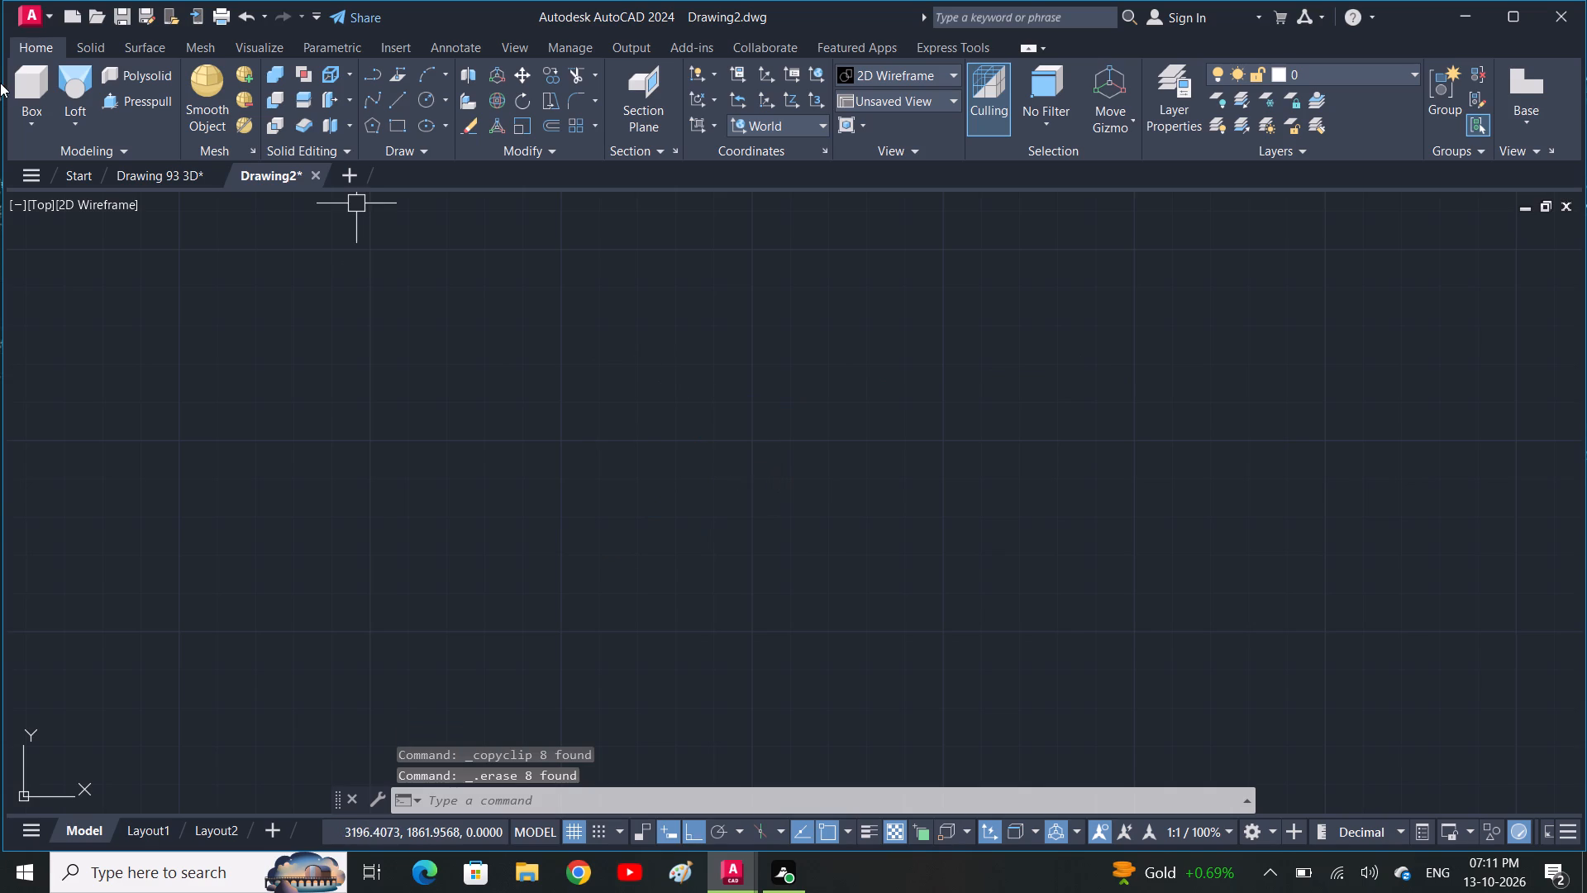
Switch to the Front view and paste the copied profile there.
{"action": "left_click", "coordinate": [31, 199]}
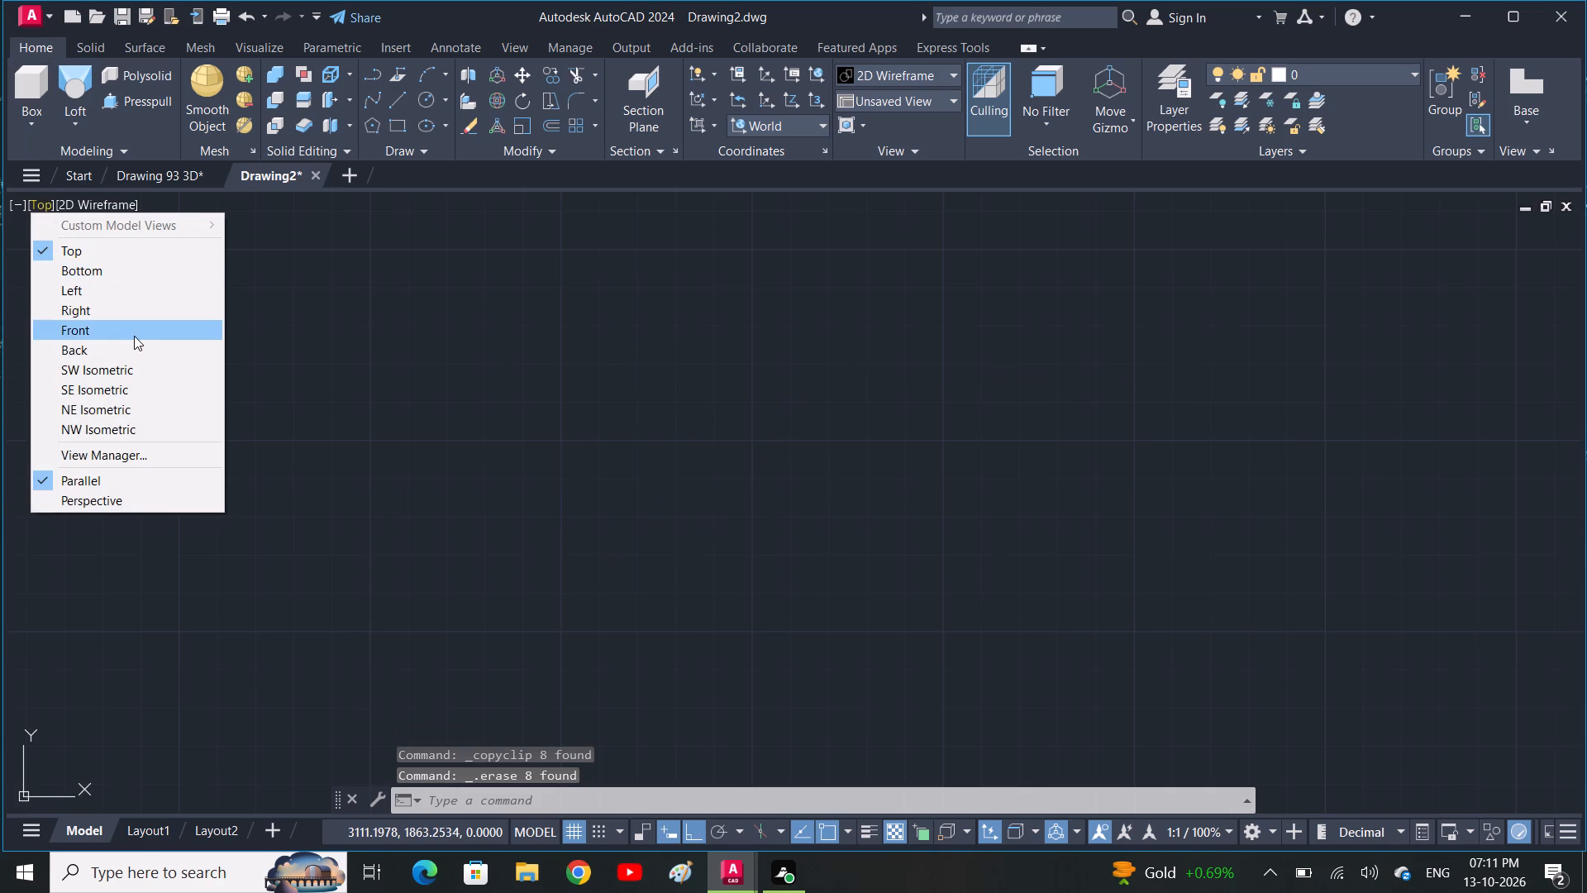
{"action": "left_click", "coordinate": [133, 321]}
{"action": "scroll", "coordinate": [616, 512], "scroll_direction": "down", "scroll_amount": 1}
{"action": "key", "text": "ctrl+v"}
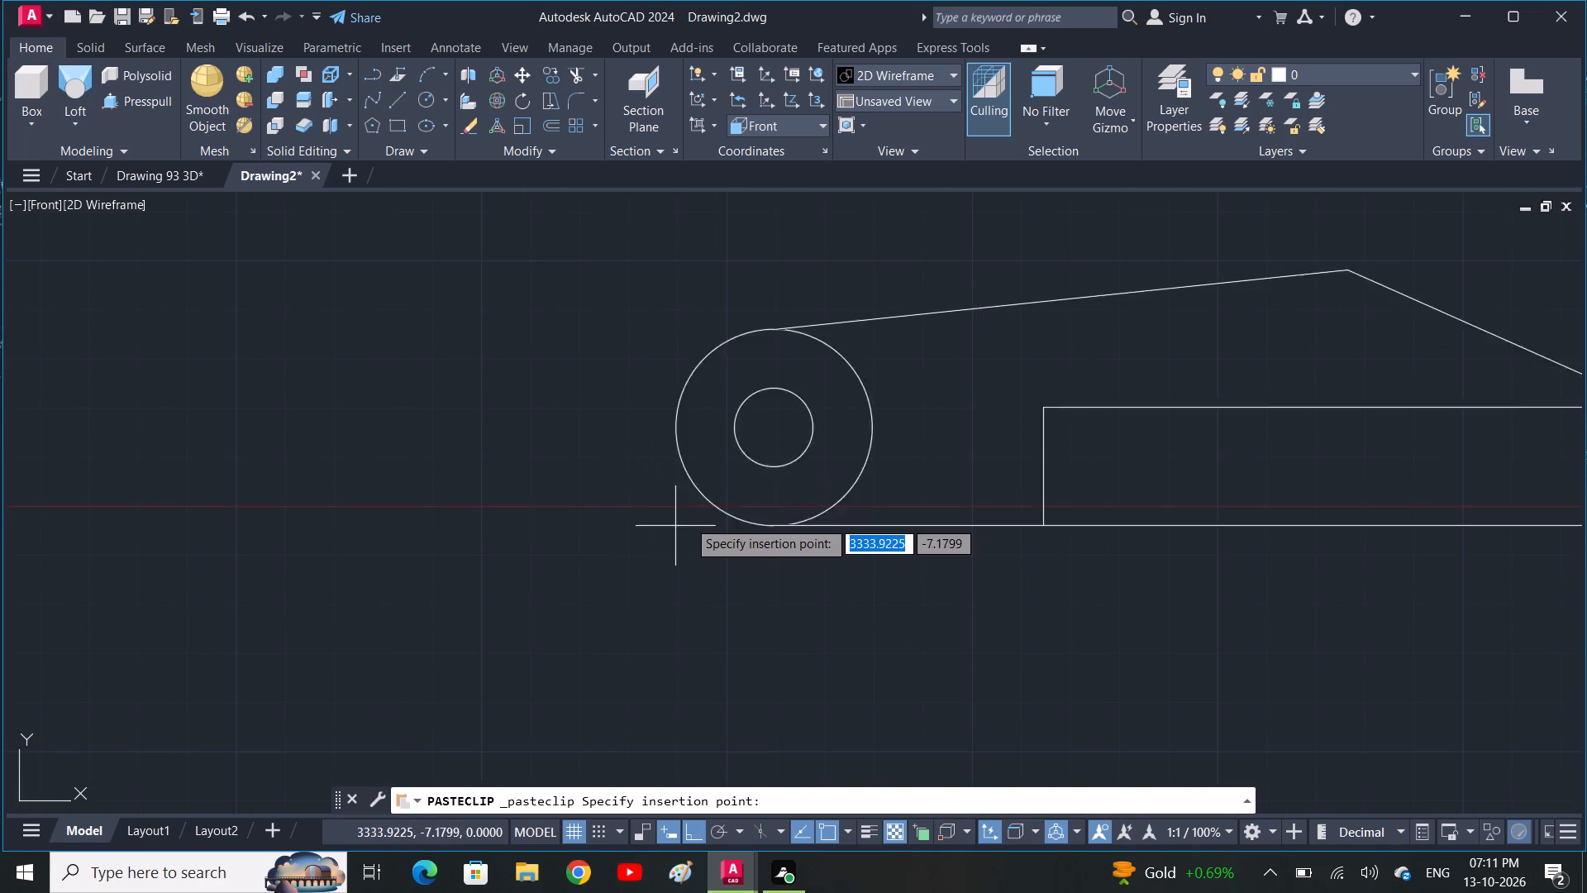
{"action": "left_click", "coordinate": [407, 585]}
{"action": "key", "text": "Escape"}
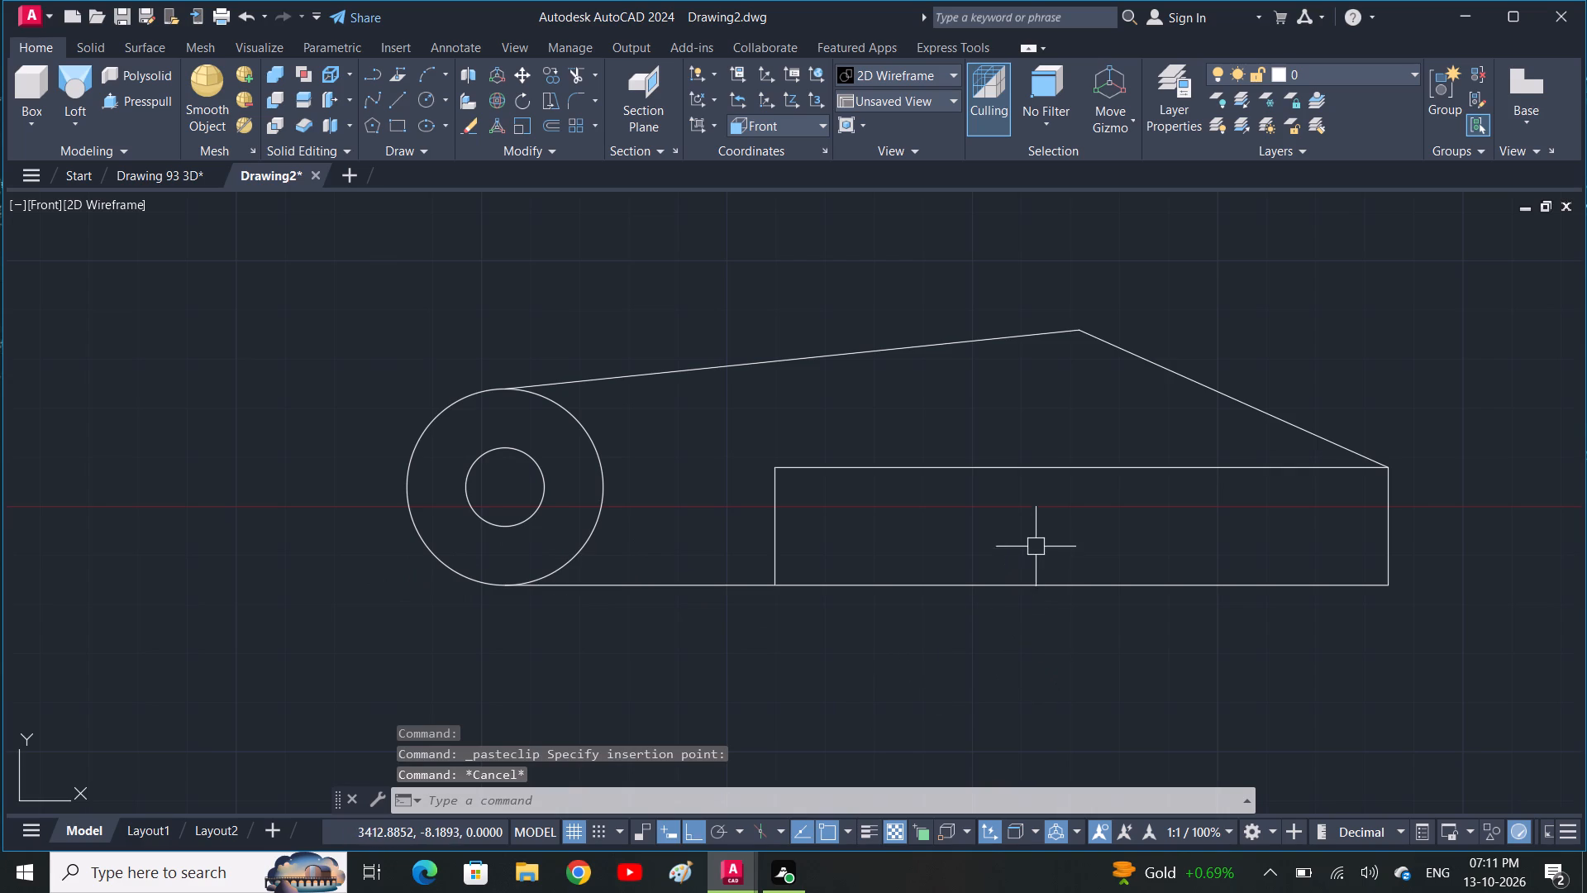
{"action": "key", "text": "Escape"}
Check the rectangle's left-edge height and the sloped edges' peak height above the baseline with trial aligned dimensions, without placing them.
{"action": "scroll", "coordinate": [1041, 569], "scroll_direction": "up", "scroll_amount": 1}
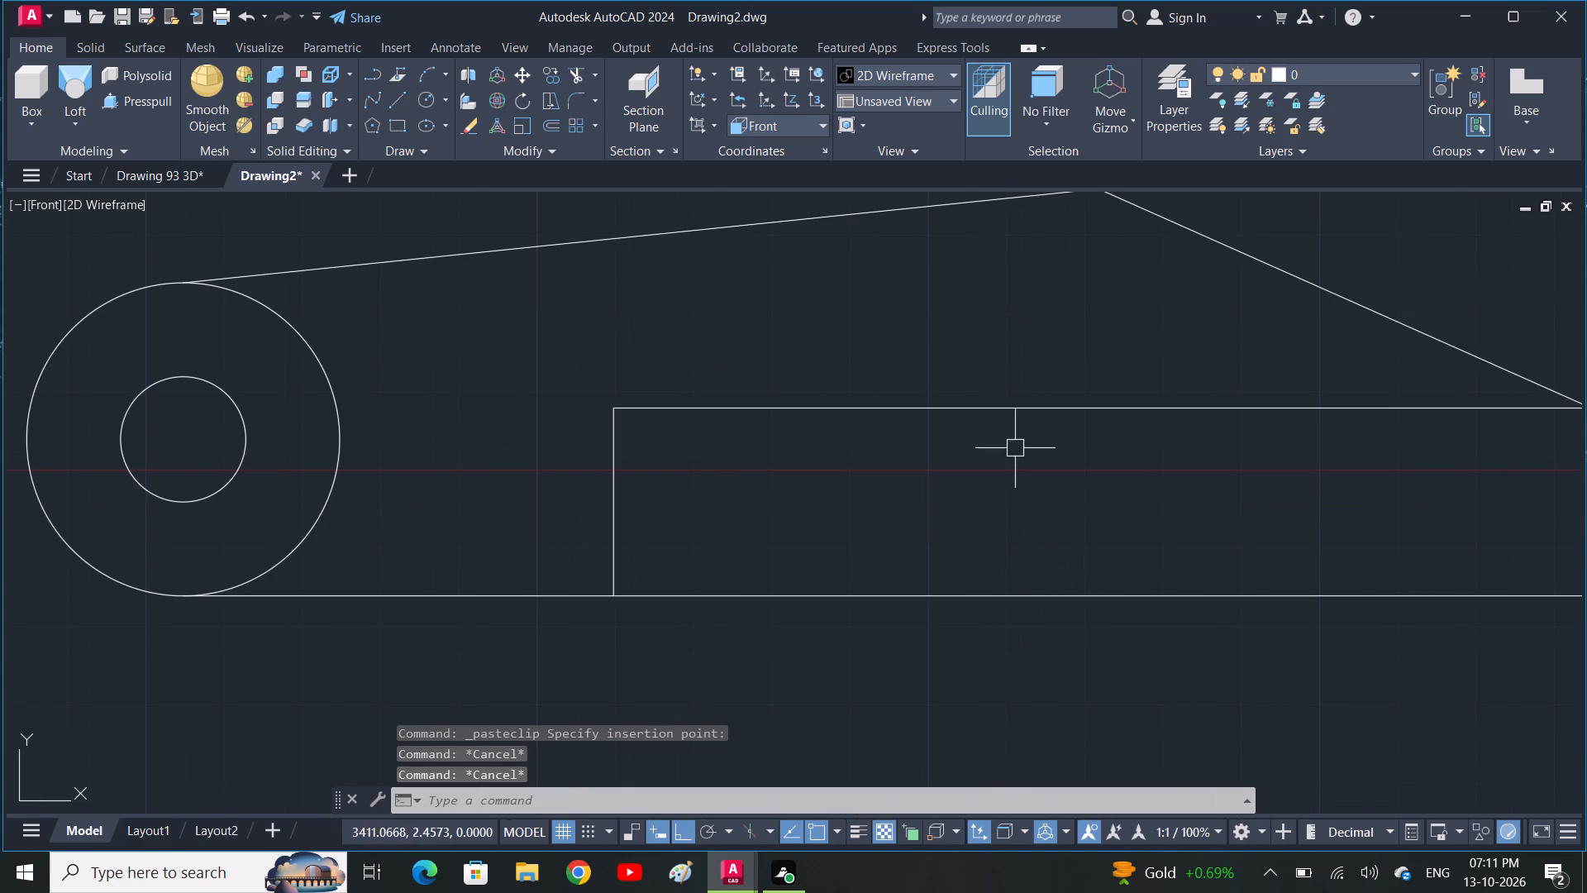
{"action": "left_click", "coordinate": [1006, 406]}
{"action": "key", "text": "Escape"}
{"action": "scroll", "coordinate": [1015, 443], "scroll_direction": "down", "scroll_amount": 1}
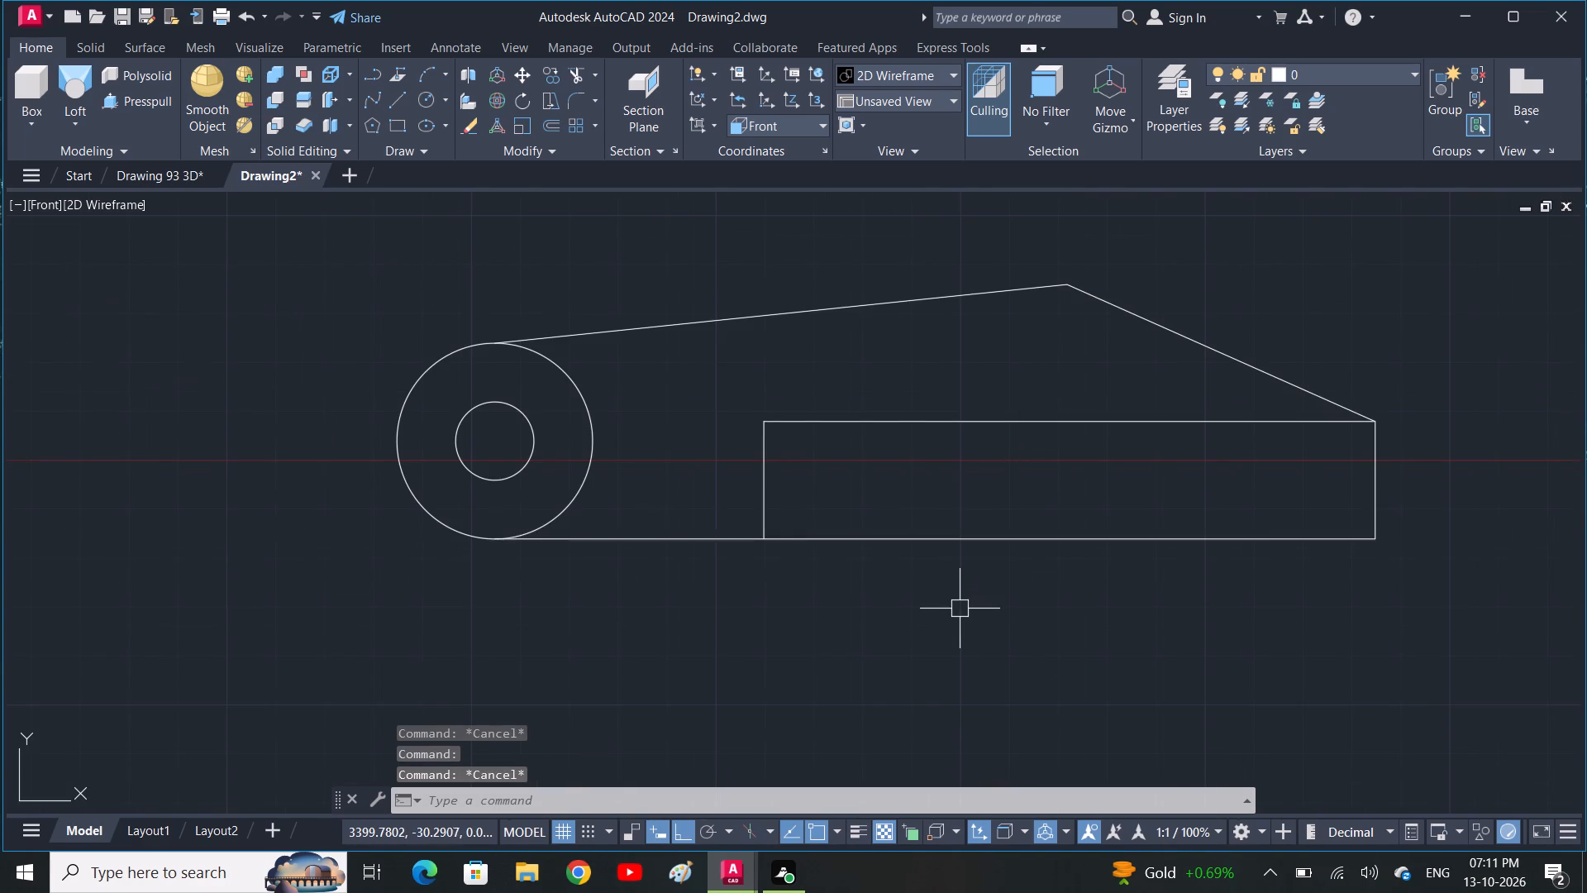
{"action": "type", "text": "DA"}
{"action": "key", "text": "l"}
{"action": "key", "text": "space"}
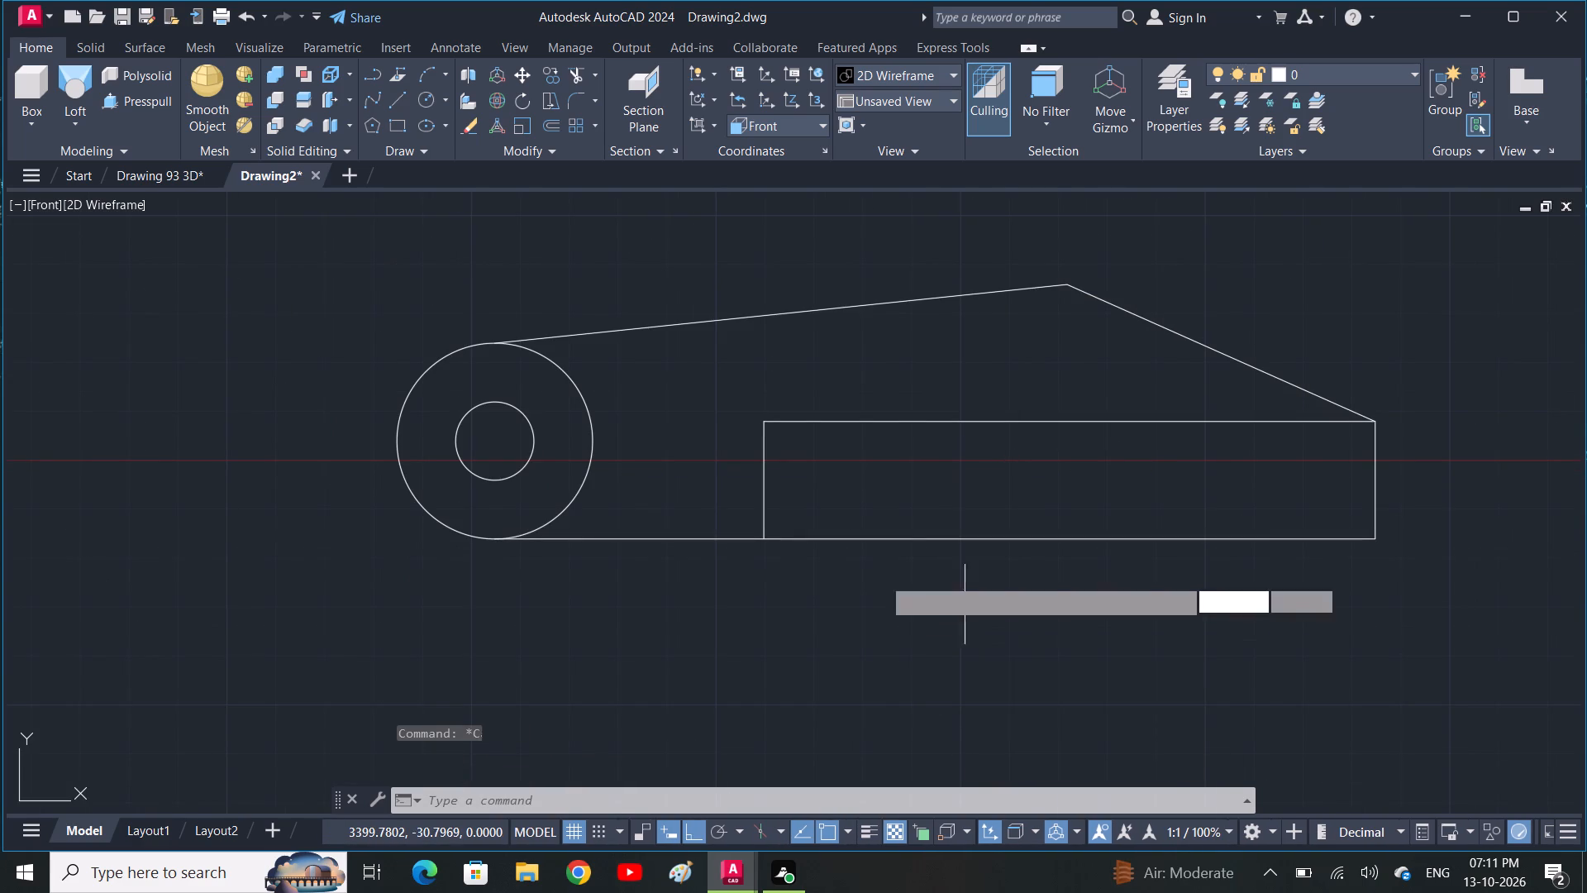
{"action": "left_click", "coordinate": [765, 418]}
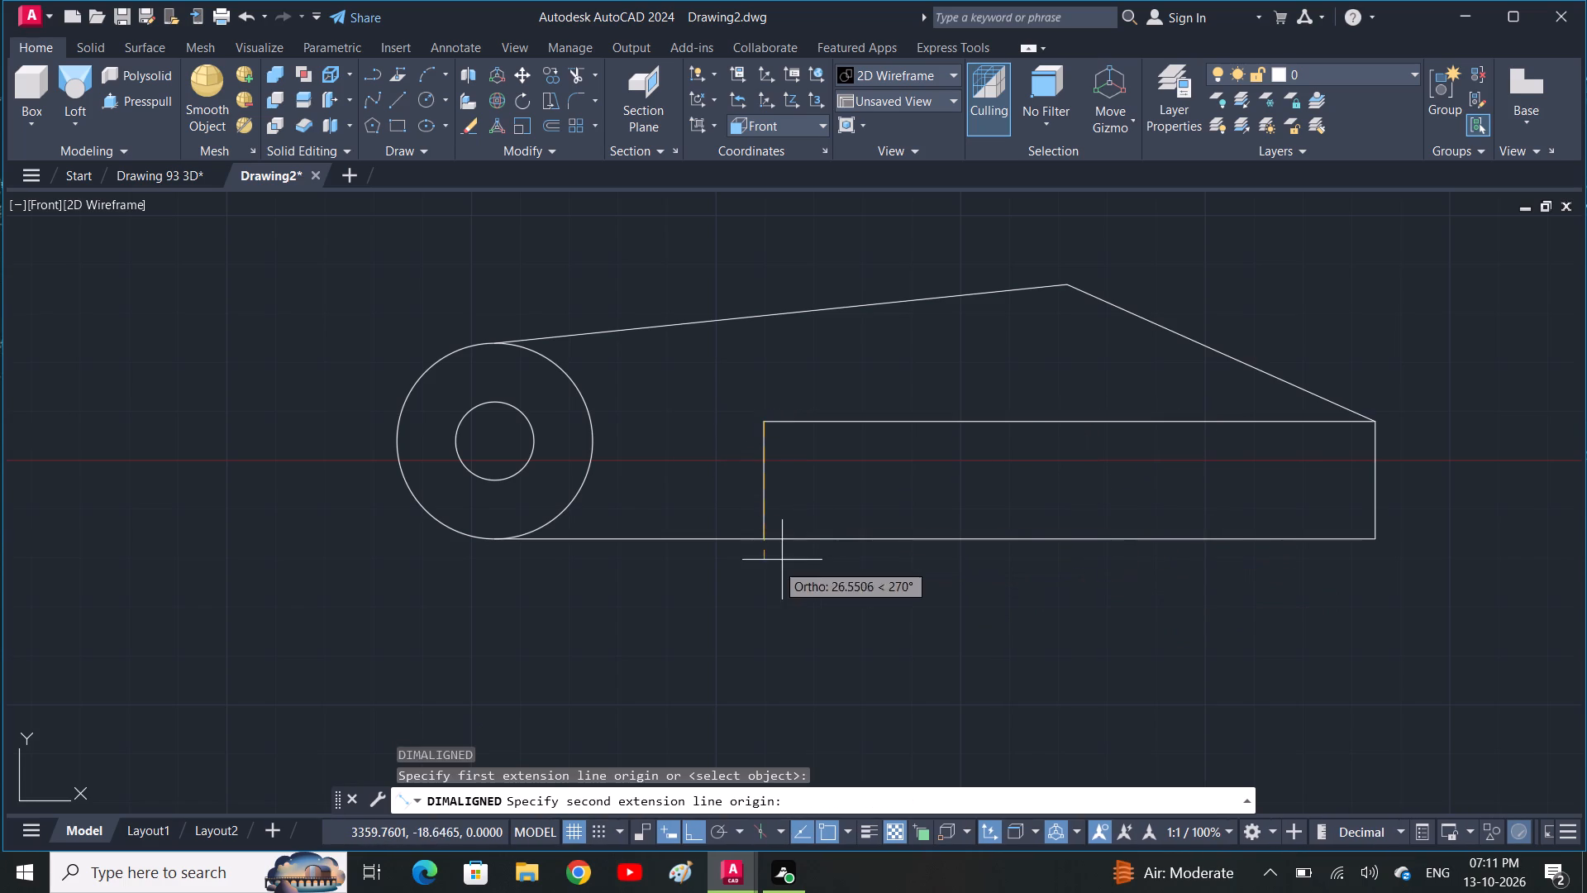
{"action": "left_click", "coordinate": [764, 536]}
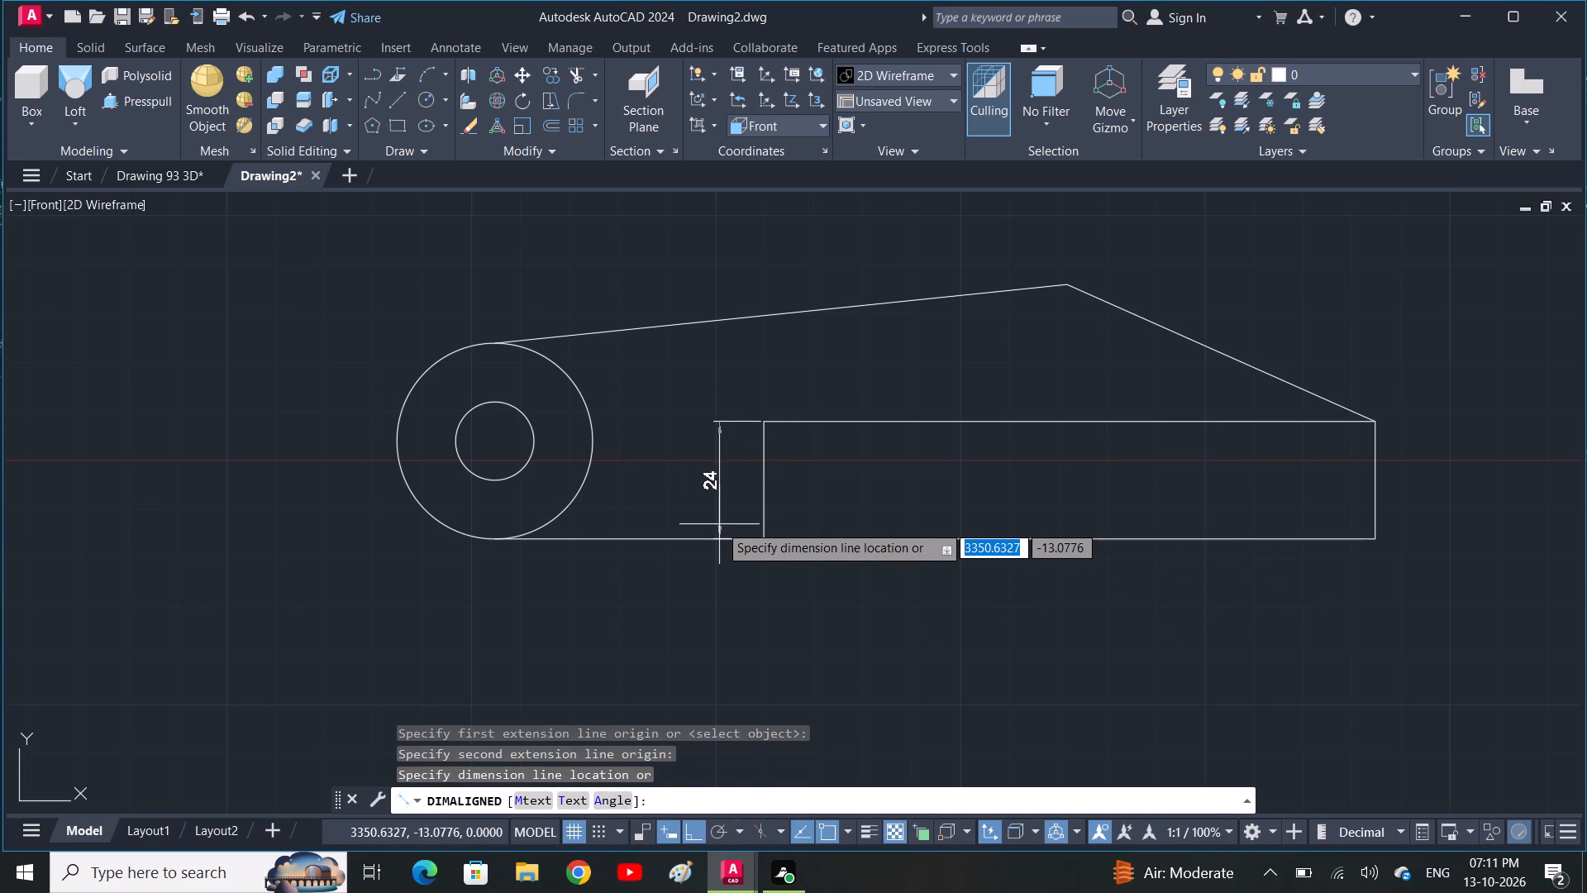
{"action": "key", "text": "space"}
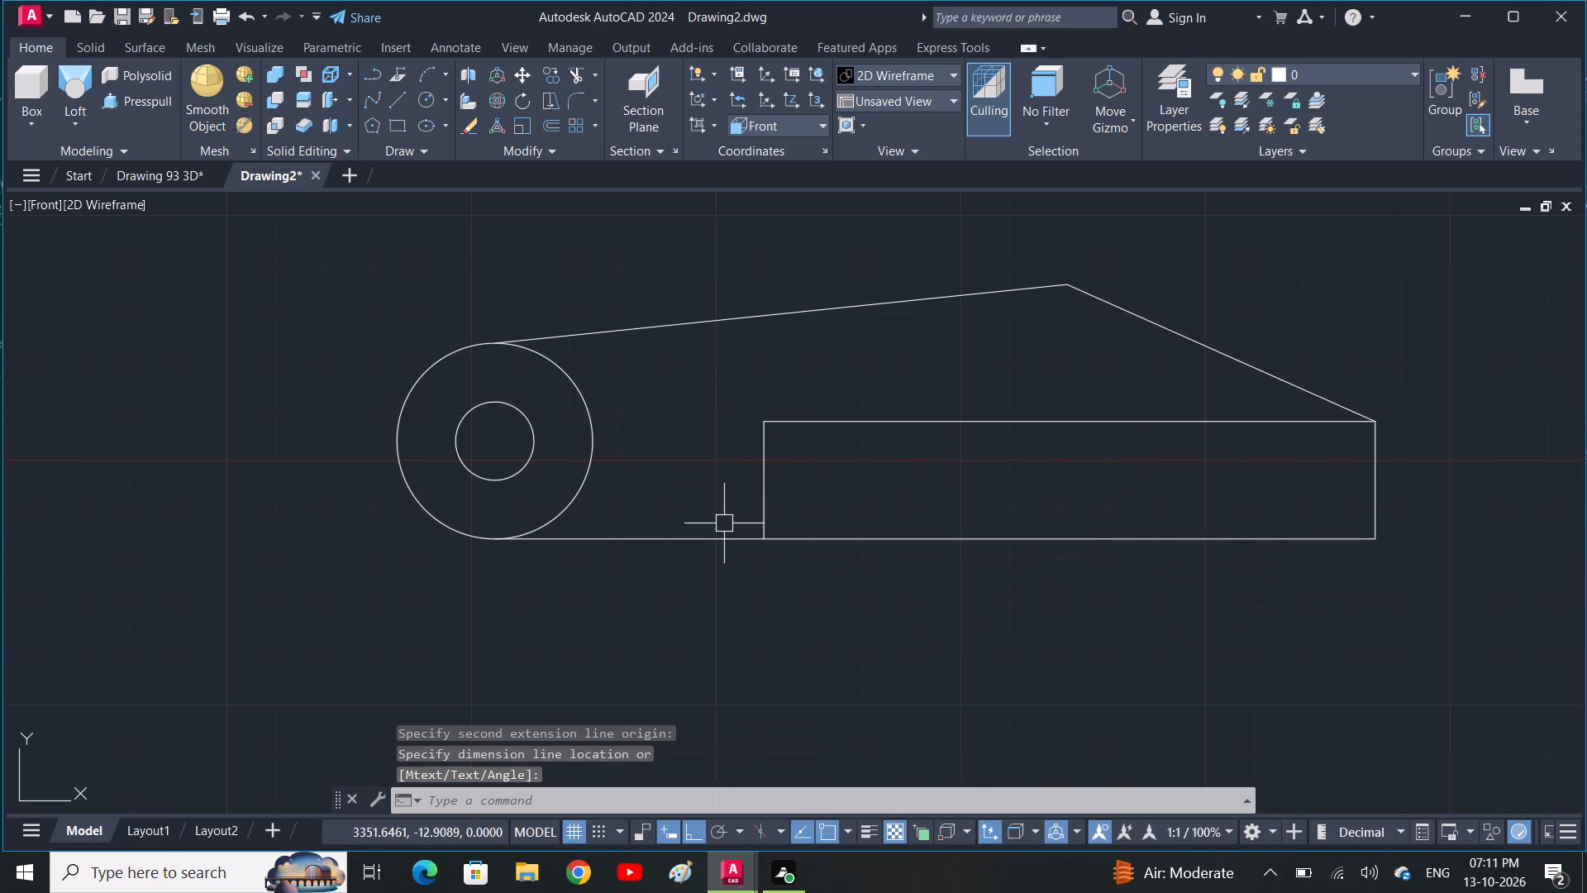
{"action": "key", "text": "space"}
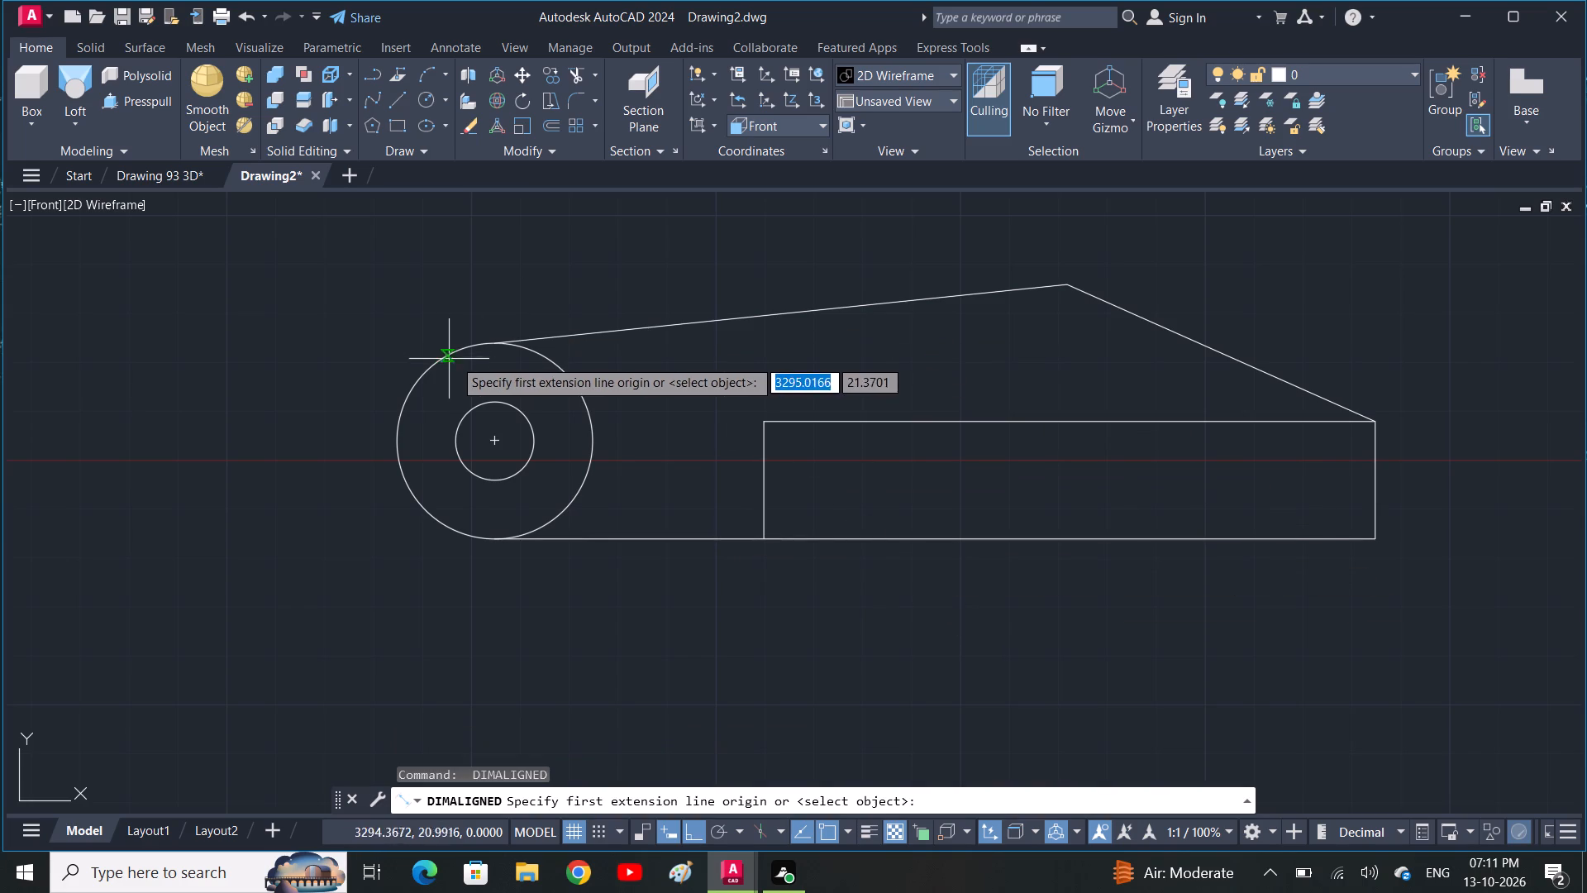
{"action": "left_click", "coordinate": [1067, 287]}
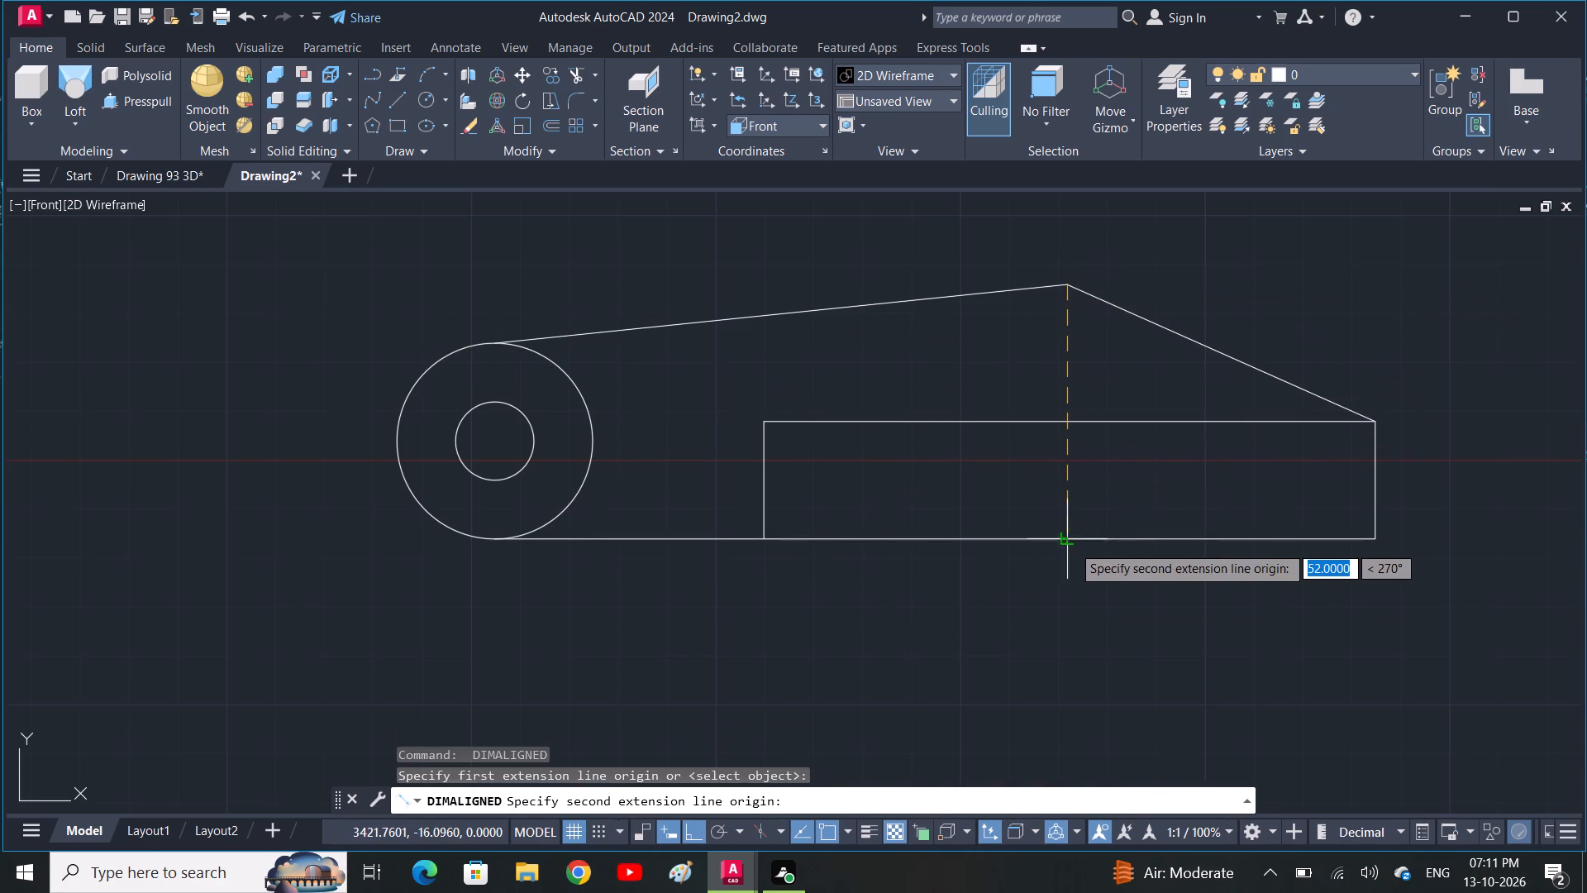
{"action": "left_click", "coordinate": [1067, 538]}
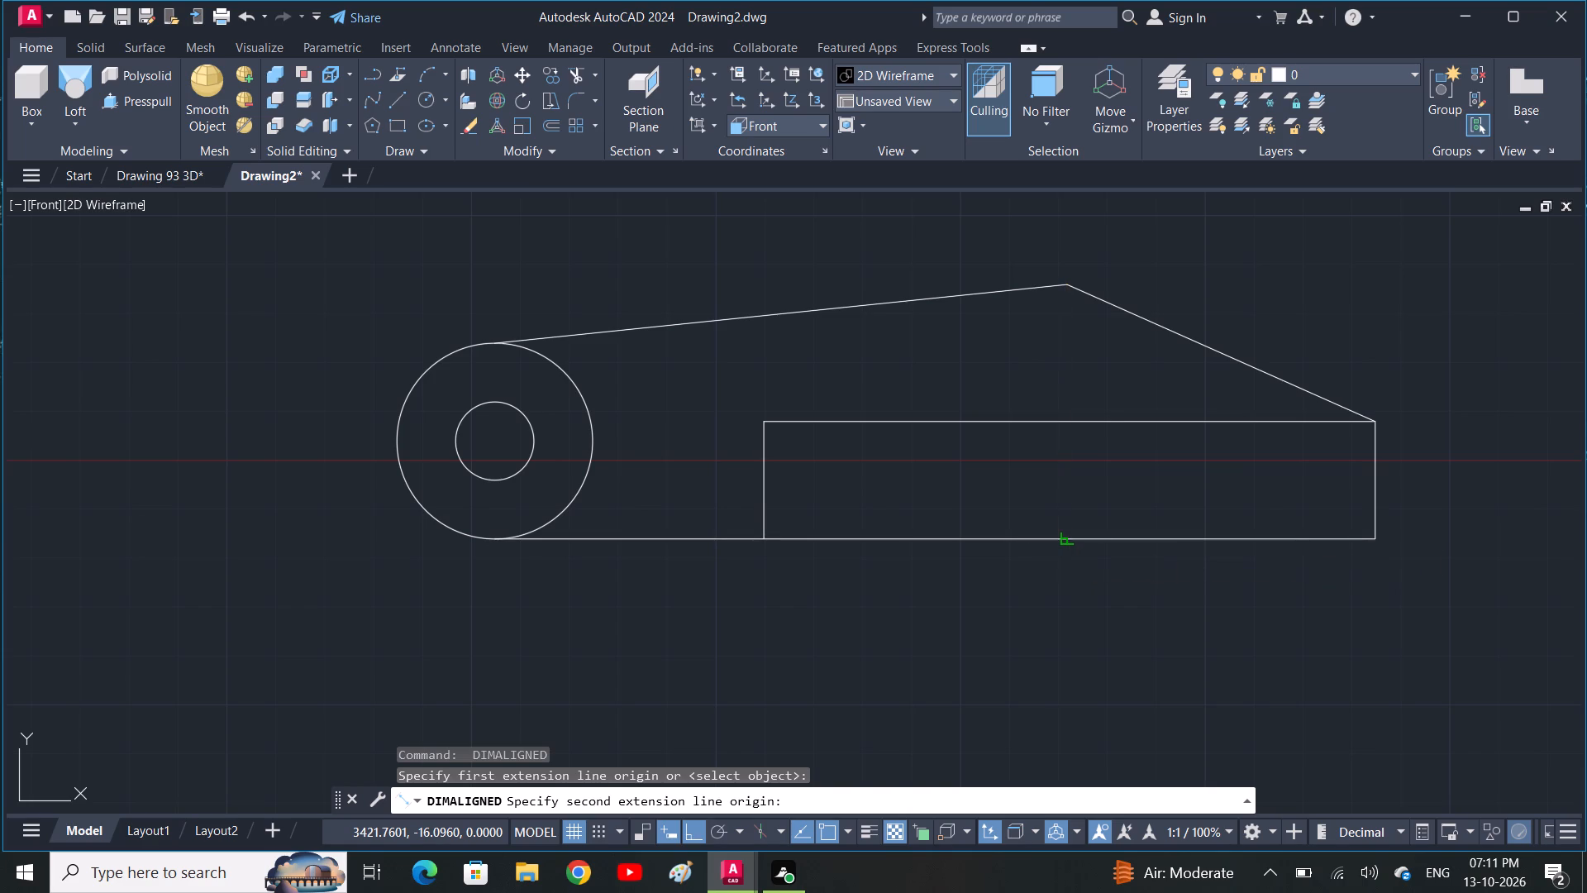
{"action": "key", "text": "Escape"}
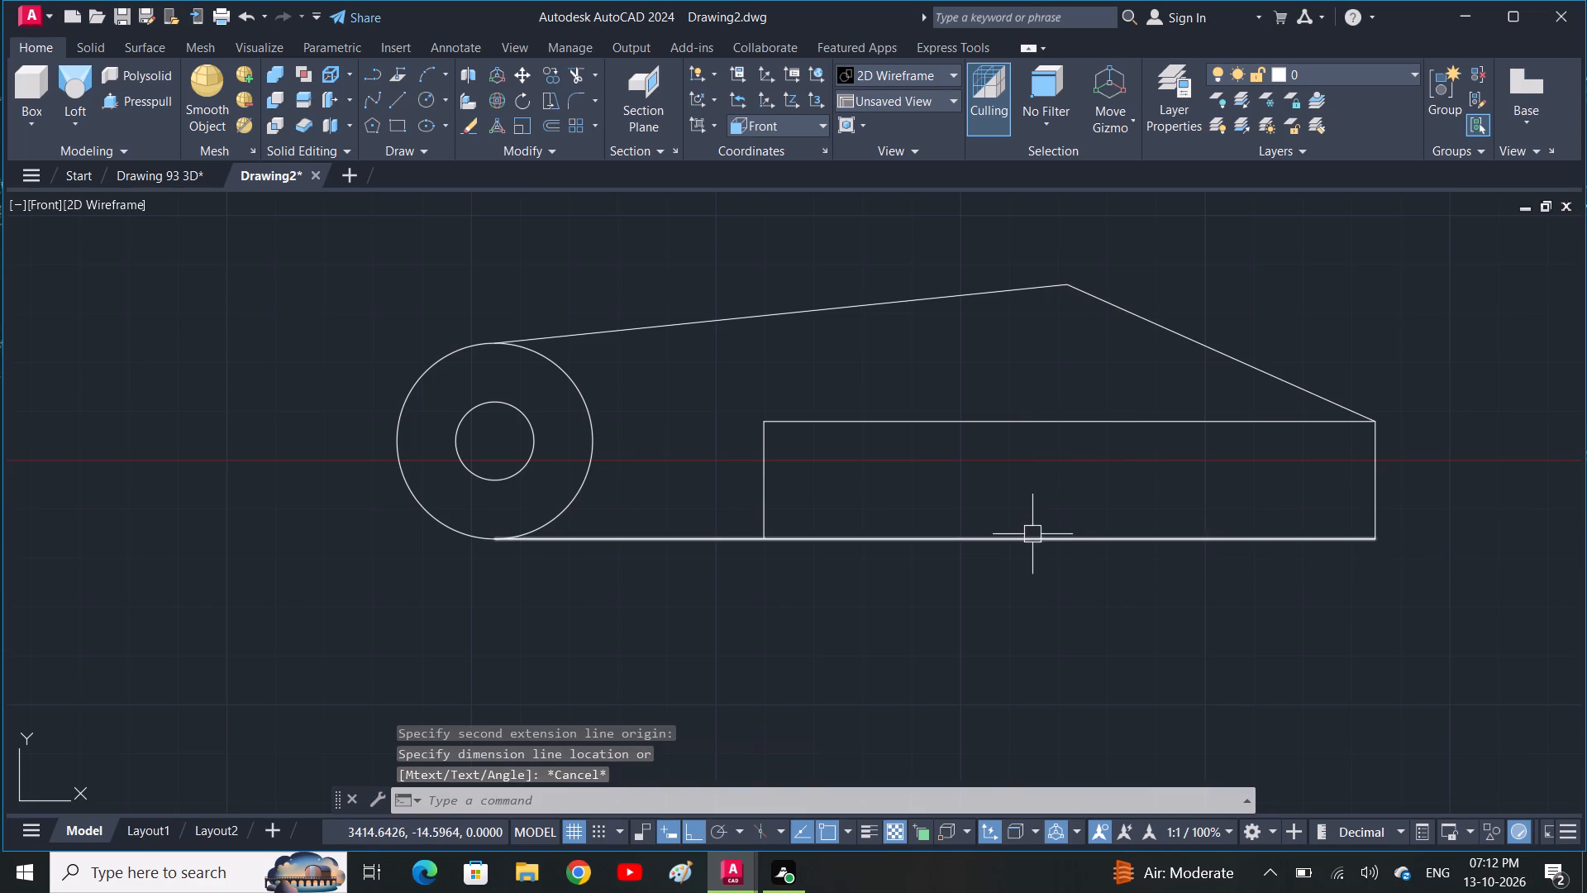
Switch the profile to the SW Isometric view.
{"action": "scroll", "coordinate": [1056, 537], "scroll_direction": "down", "scroll_amount": 1}
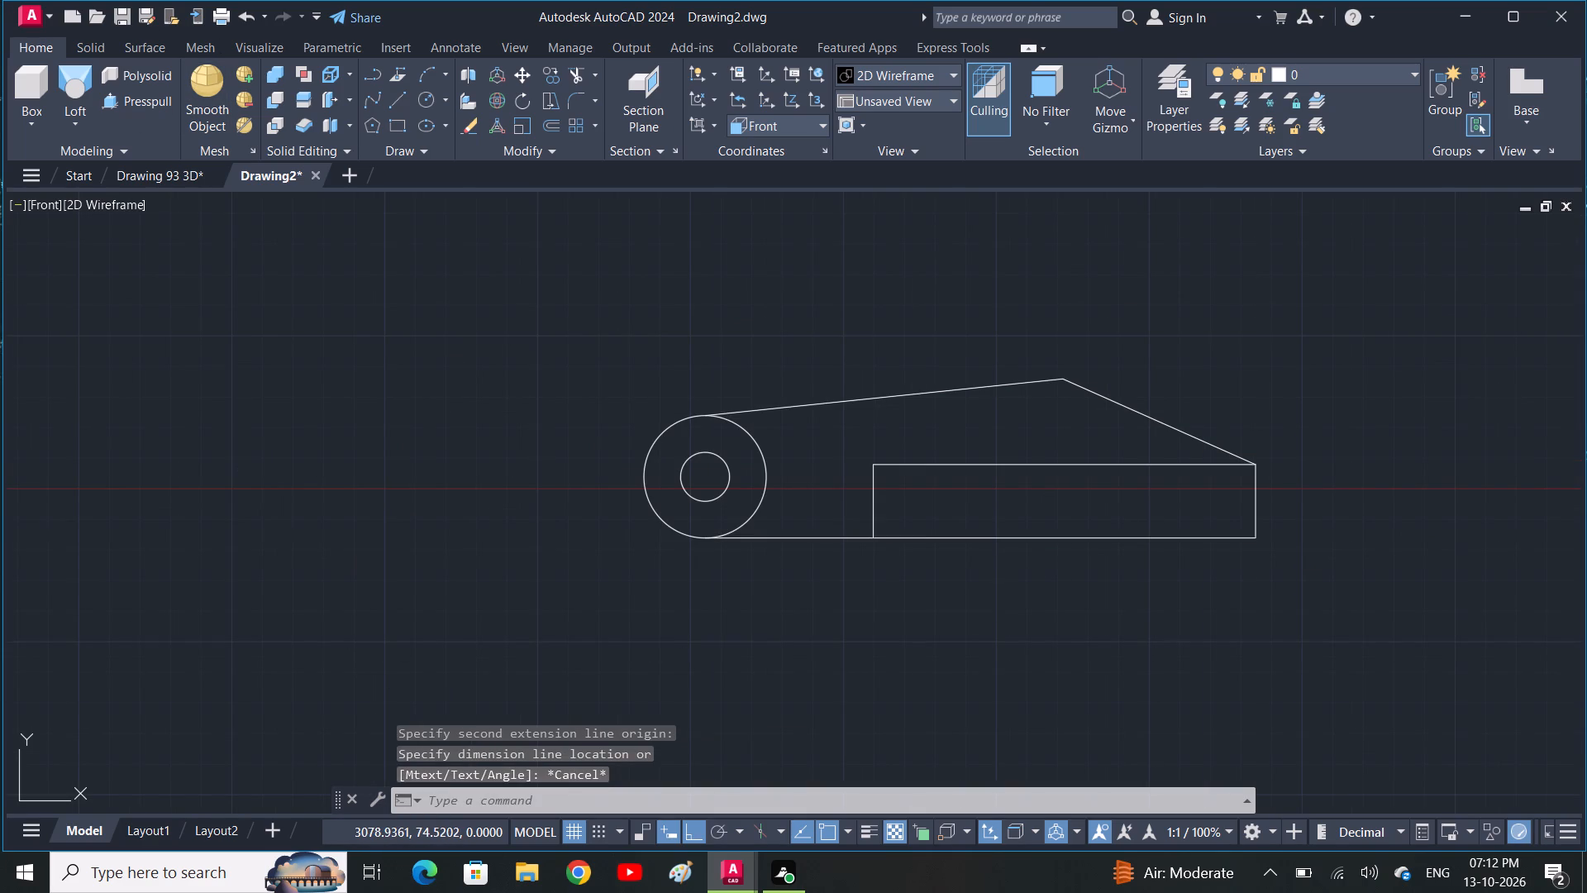
{"action": "left_click", "coordinate": [50, 203]}
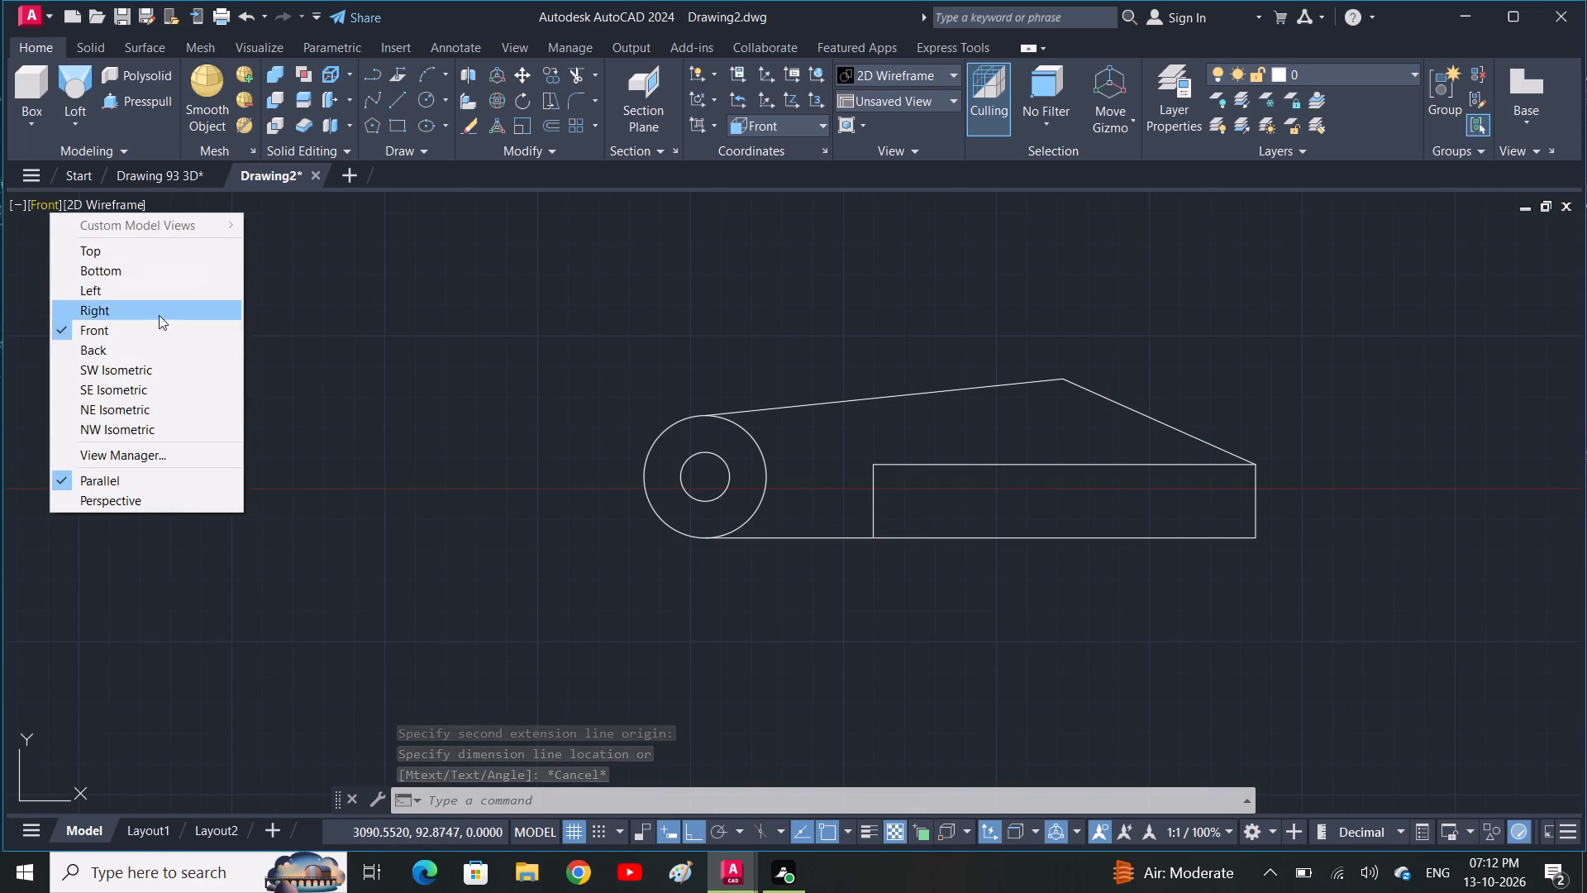
{"action": "left_click", "coordinate": [174, 375]}
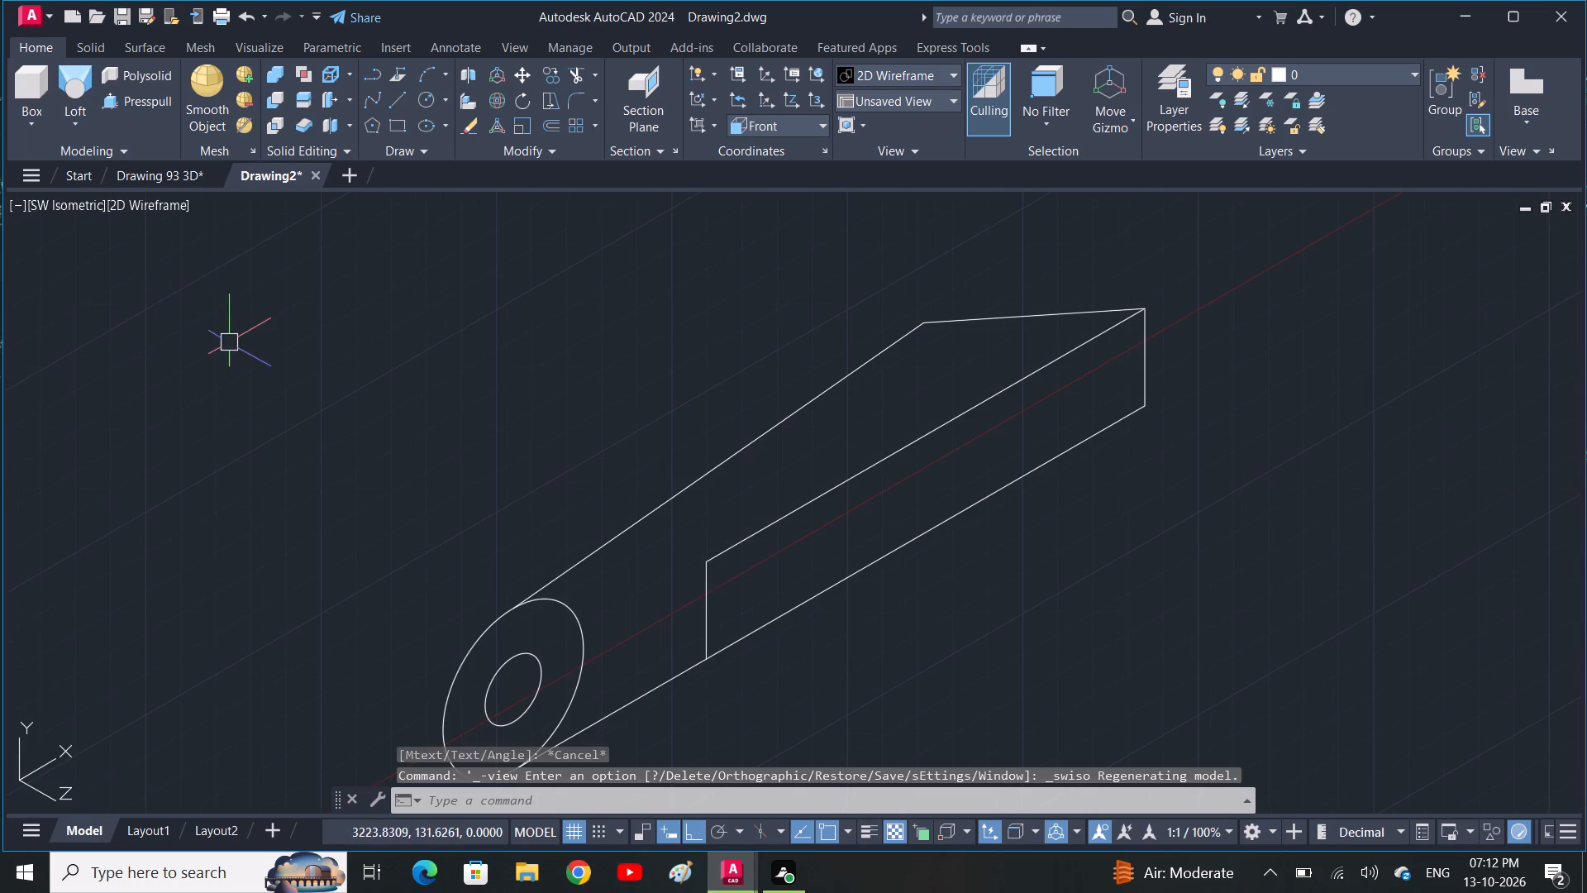
{"action": "scroll", "coordinate": [233, 346], "scroll_direction": "down", "scroll_amount": 1}
Presspull the rectangular area 90 toward the back, working out the height as 135 − 45 in Calculator.
{"action": "left_click", "coordinate": [141, 100]}
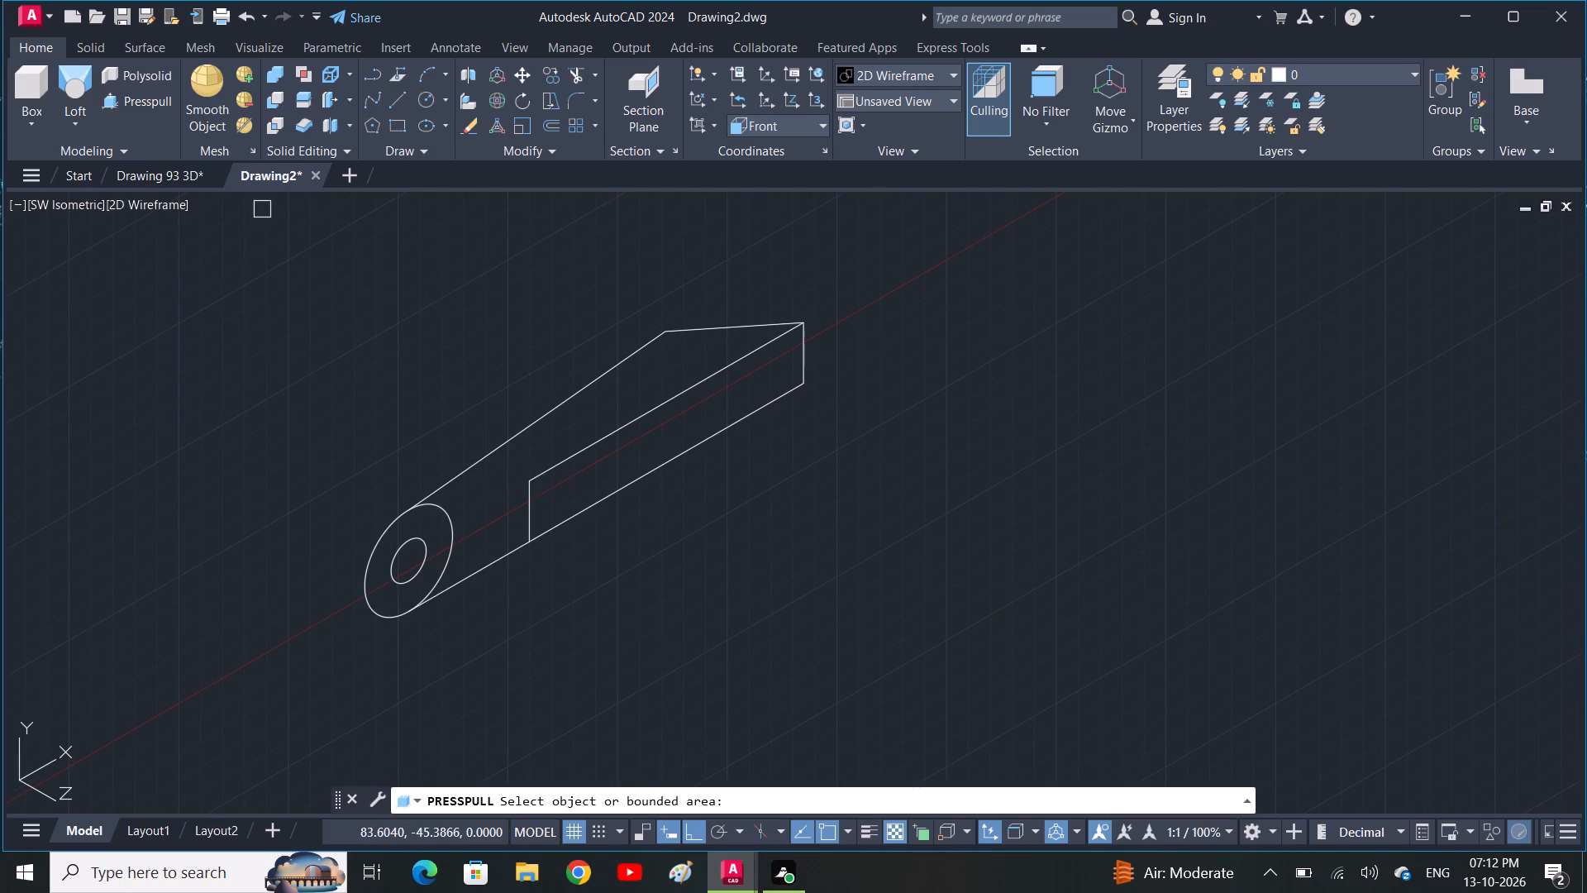
{"action": "left_click", "coordinate": [612, 471]}
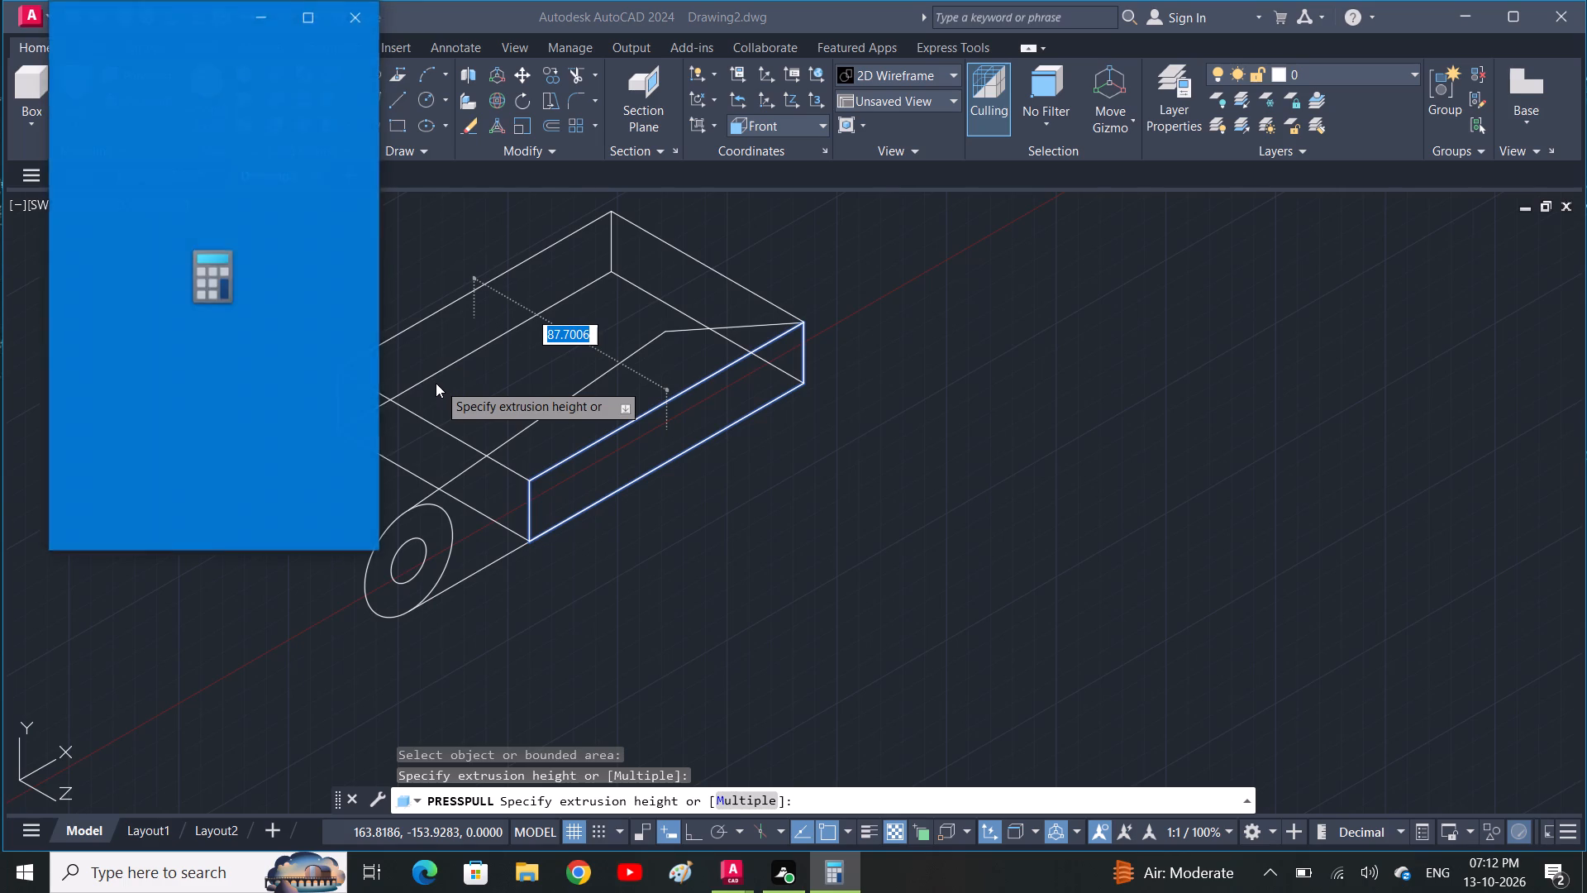
{"action": "key", "text": "End"}
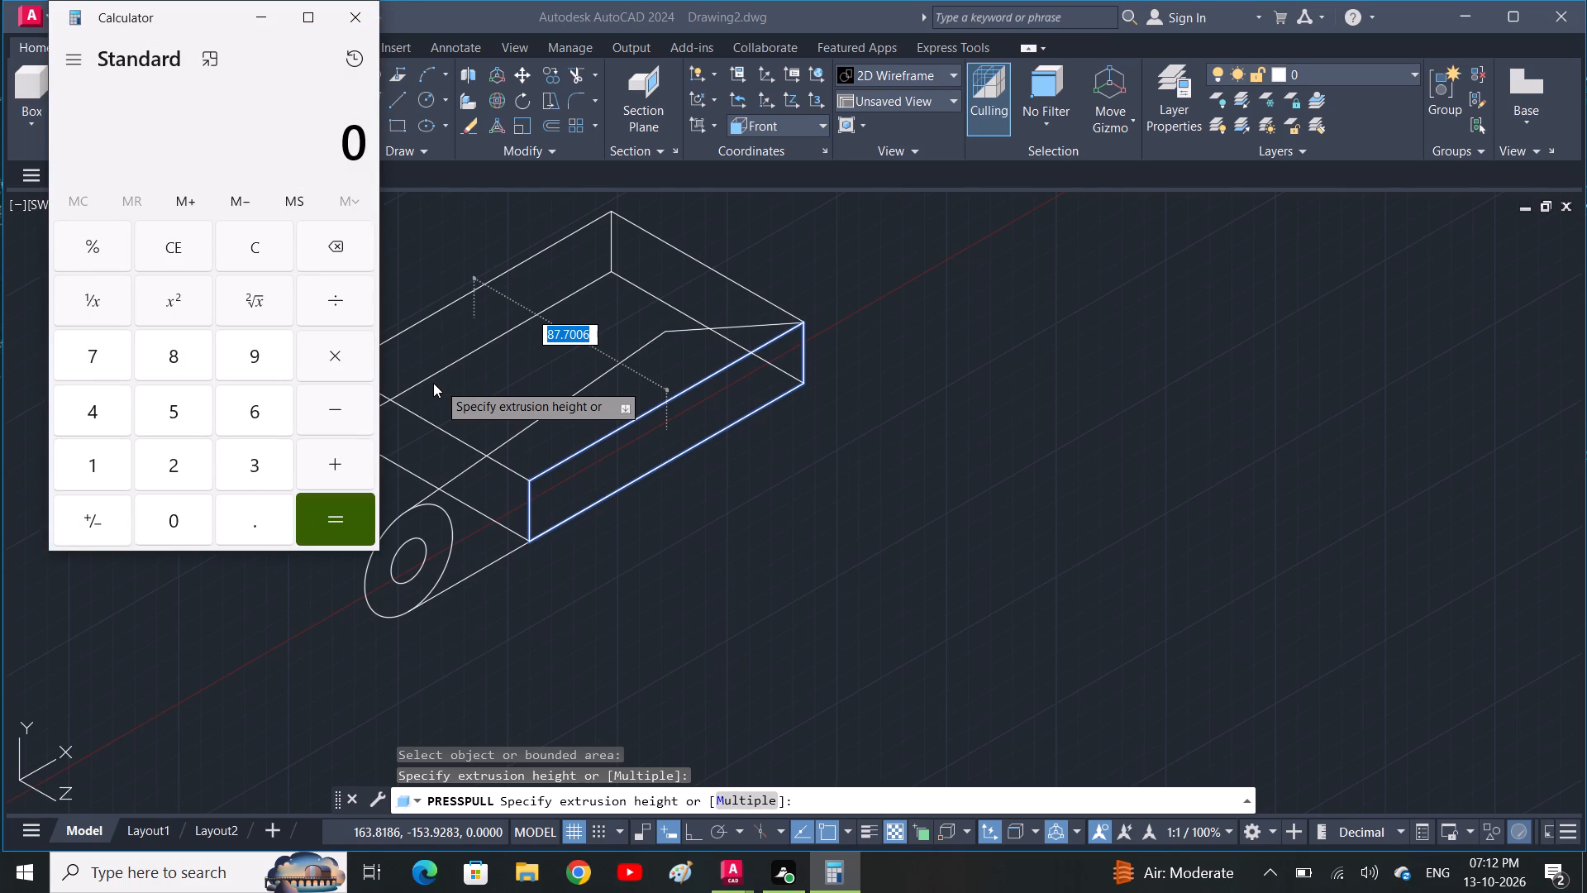
{"action": "key", "text": "Page_Down"}
{"action": "key", "text": "Clear"}
{"action": "type", "text": "13"}
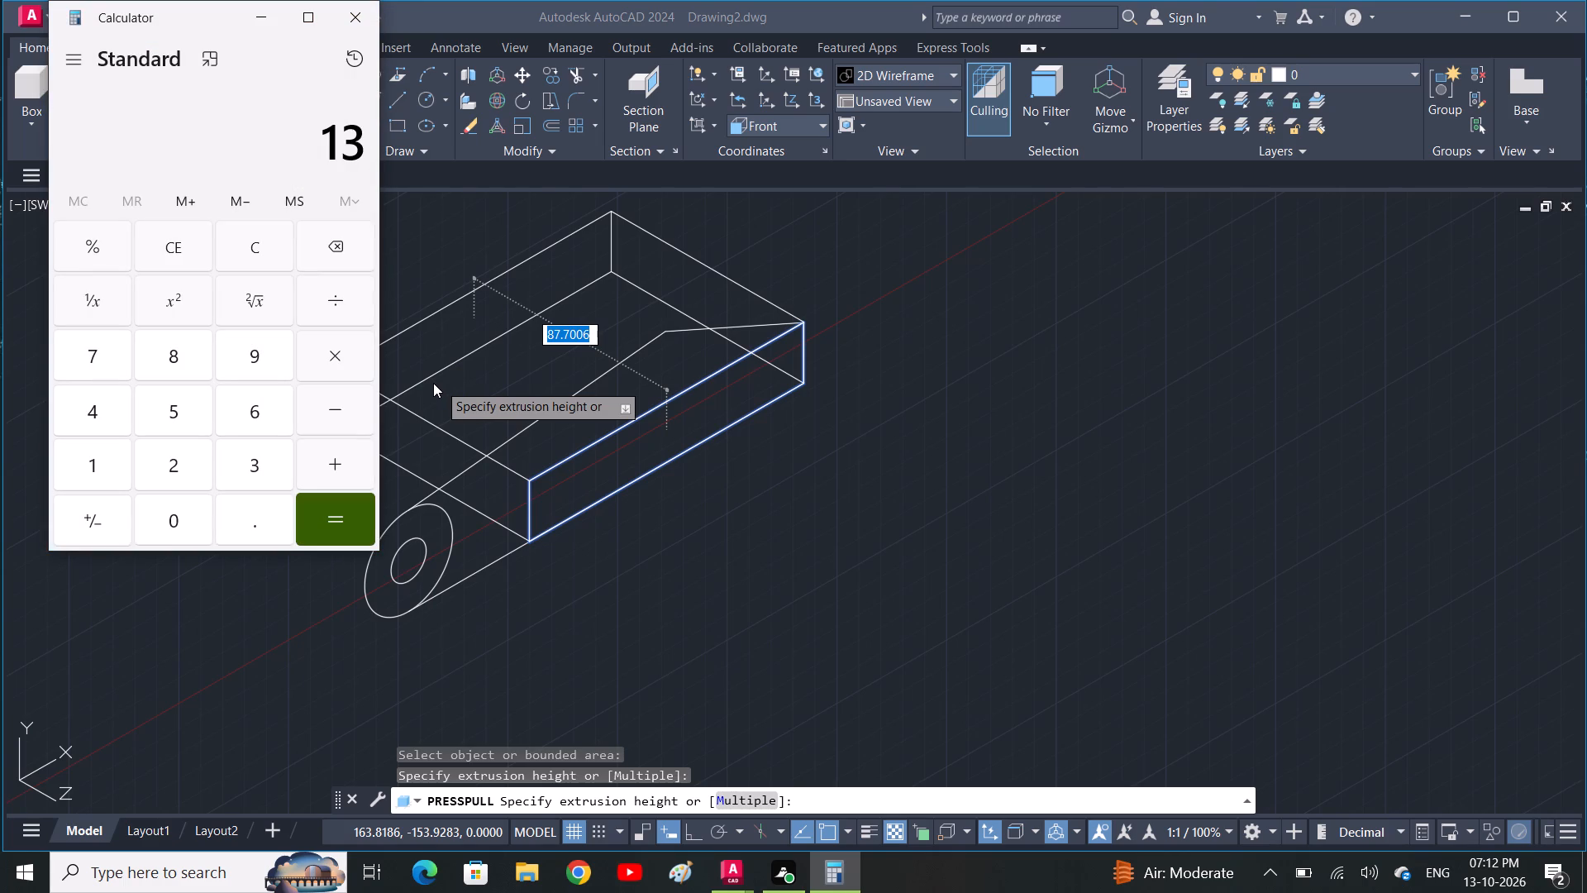
{"action": "key", "text": "5"}
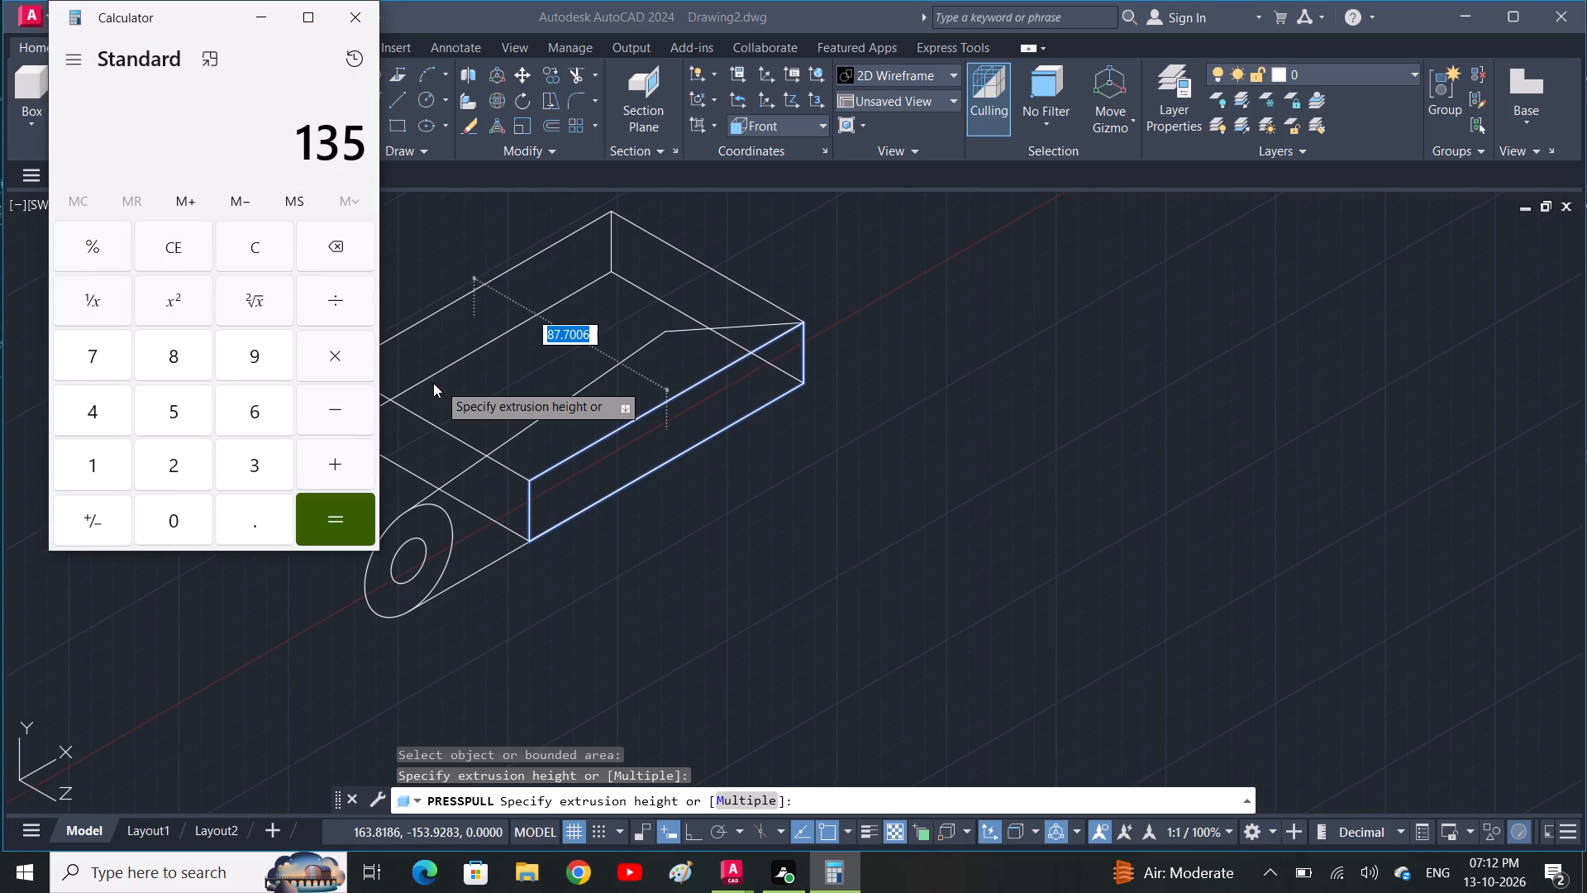
{"action": "key", "text": "minus"}
{"action": "type", "text": "22"}
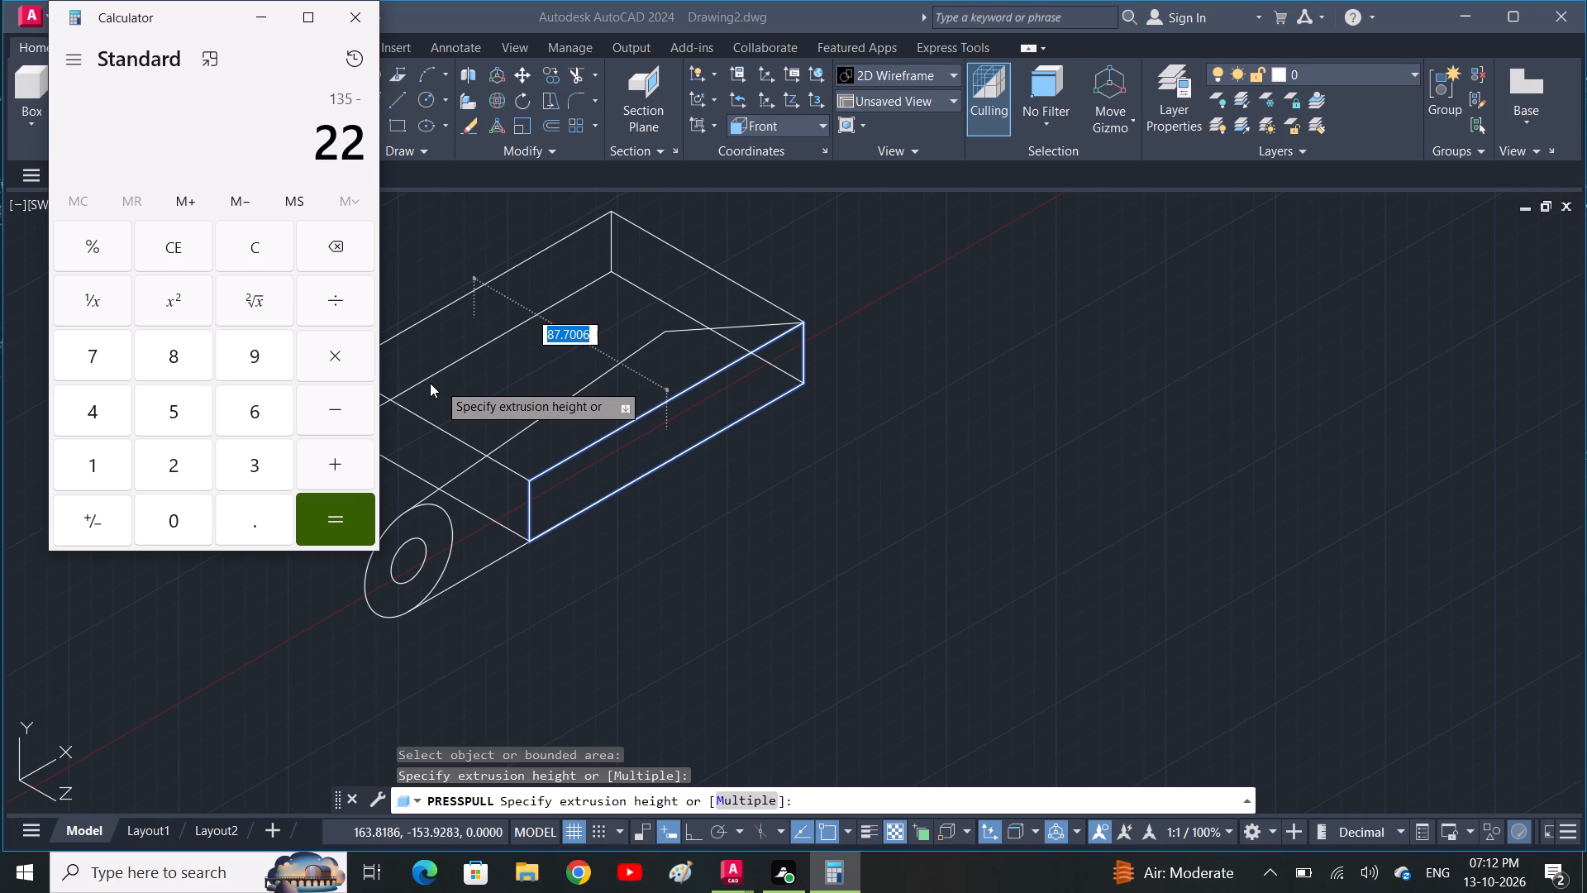
{"action": "key", "text": "BackSpace"}
{"action": "key", "text": "BackSpace"}
{"action": "type", "text": "45"}
{"action": "key", "text": "Return"}
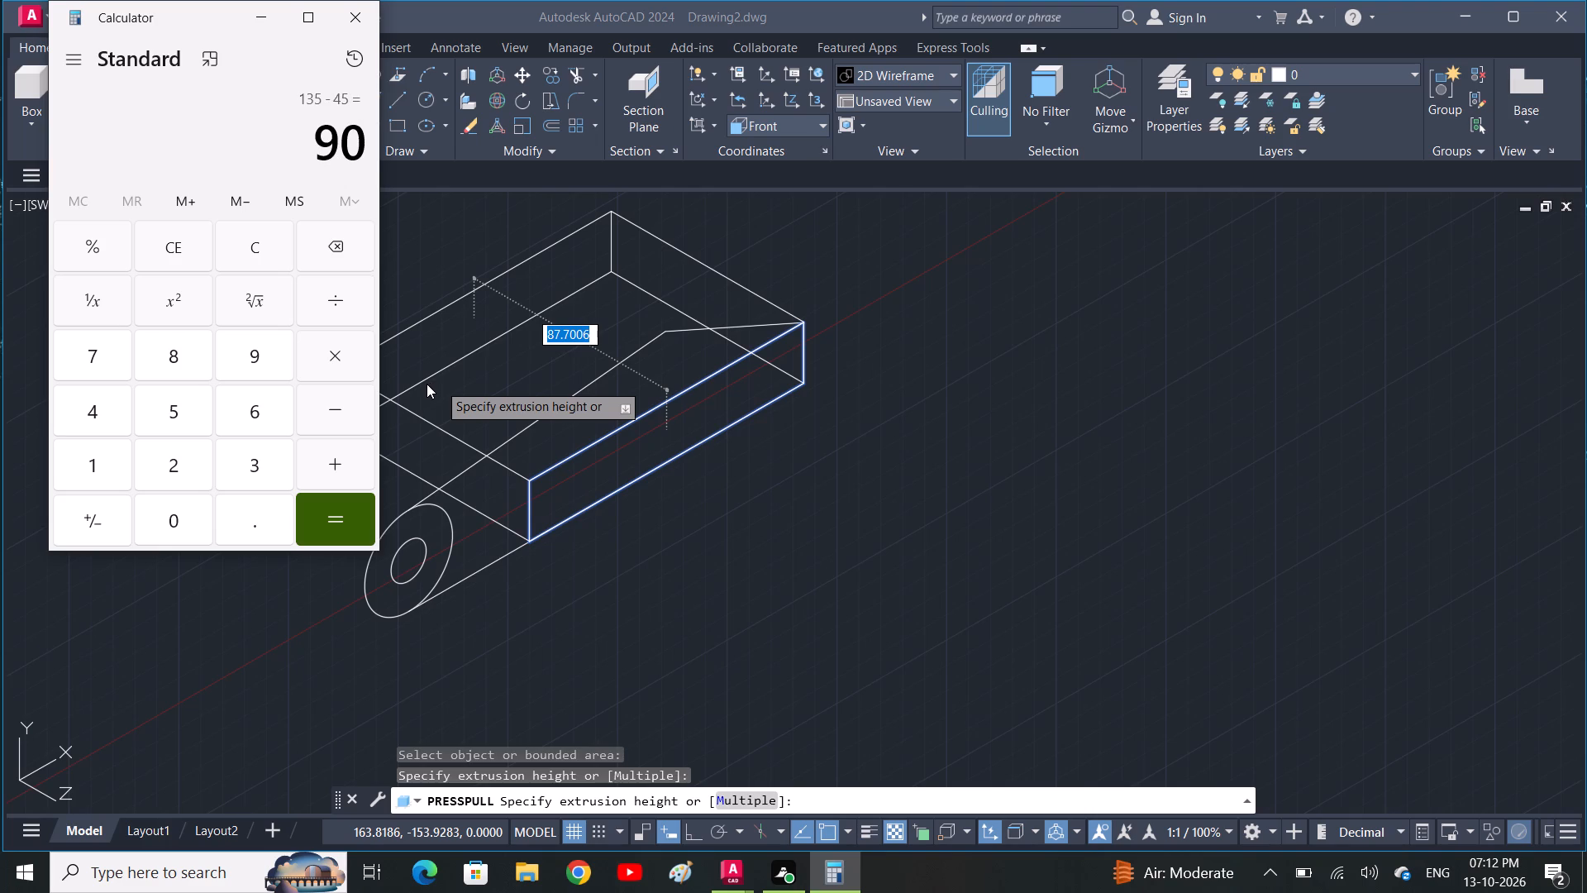
{"action": "key", "text": "9"}
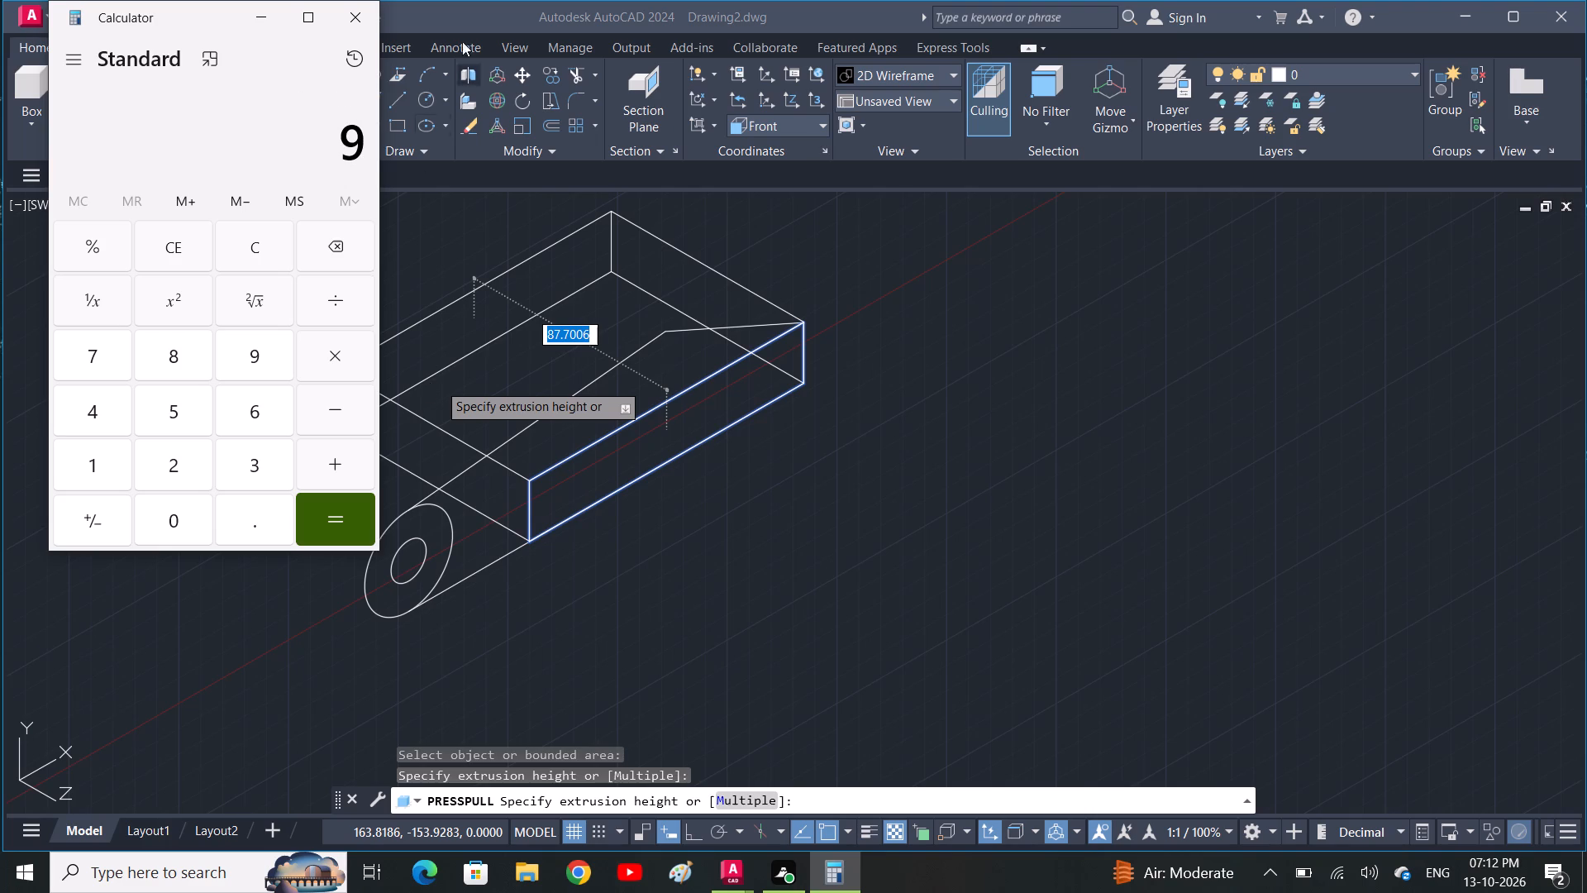
{"action": "left_click", "coordinate": [352, 19]}
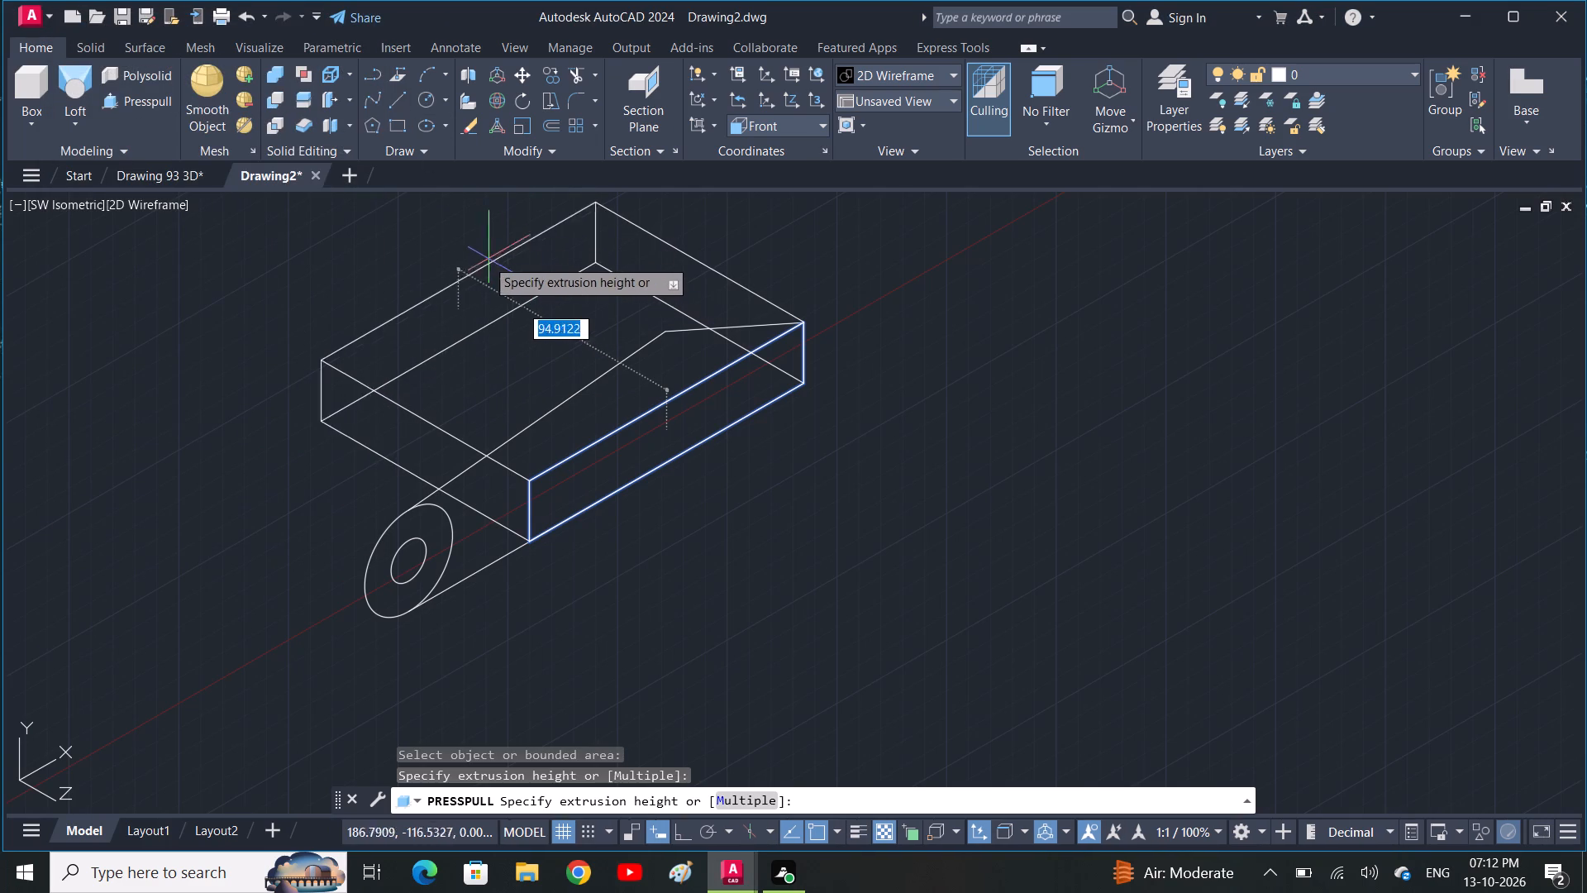
{"action": "type", "text": "90"}
{"action": "key", "text": "space"}
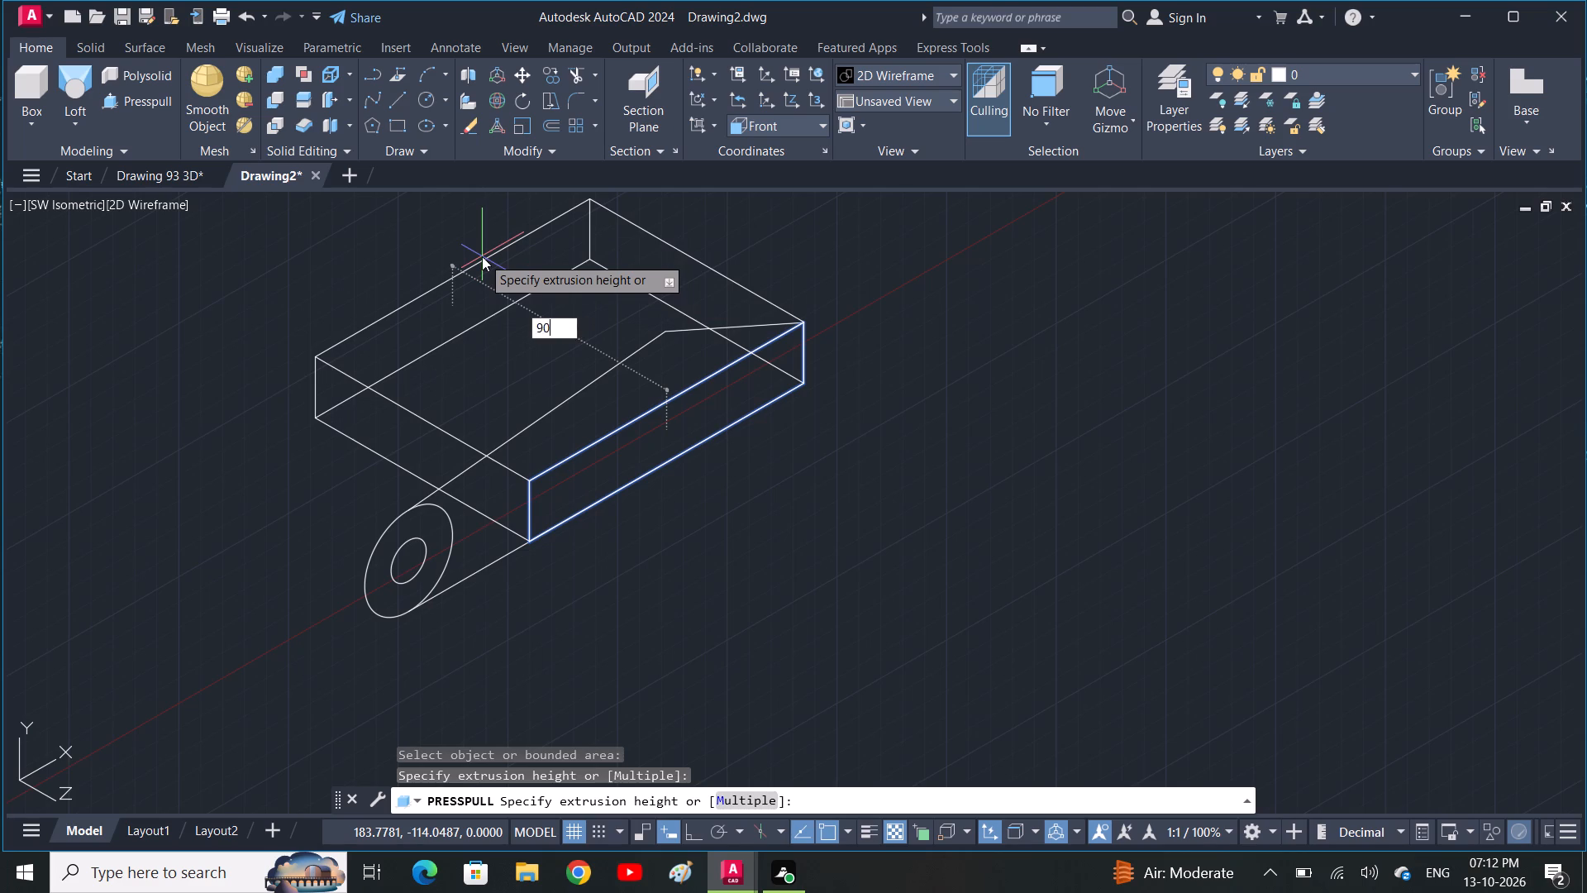
Presspull the same rectangular area 45 toward the front, opposite the first extrusion.
{"action": "left_click", "coordinate": [701, 399]}
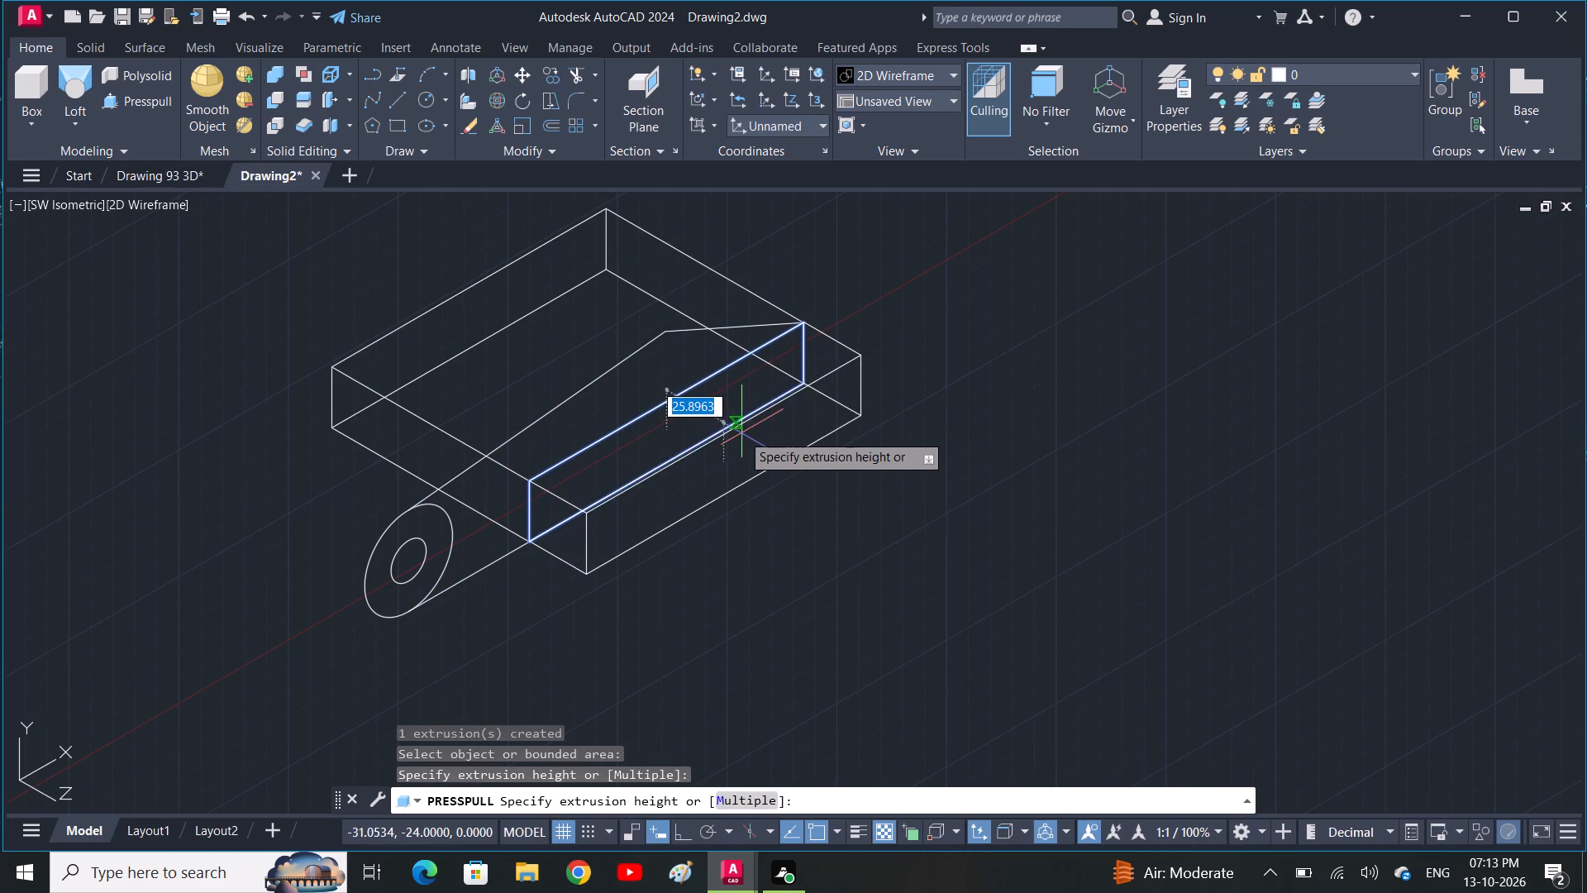
{"action": "type", "text": "45"}
{"action": "key", "text": "space"}
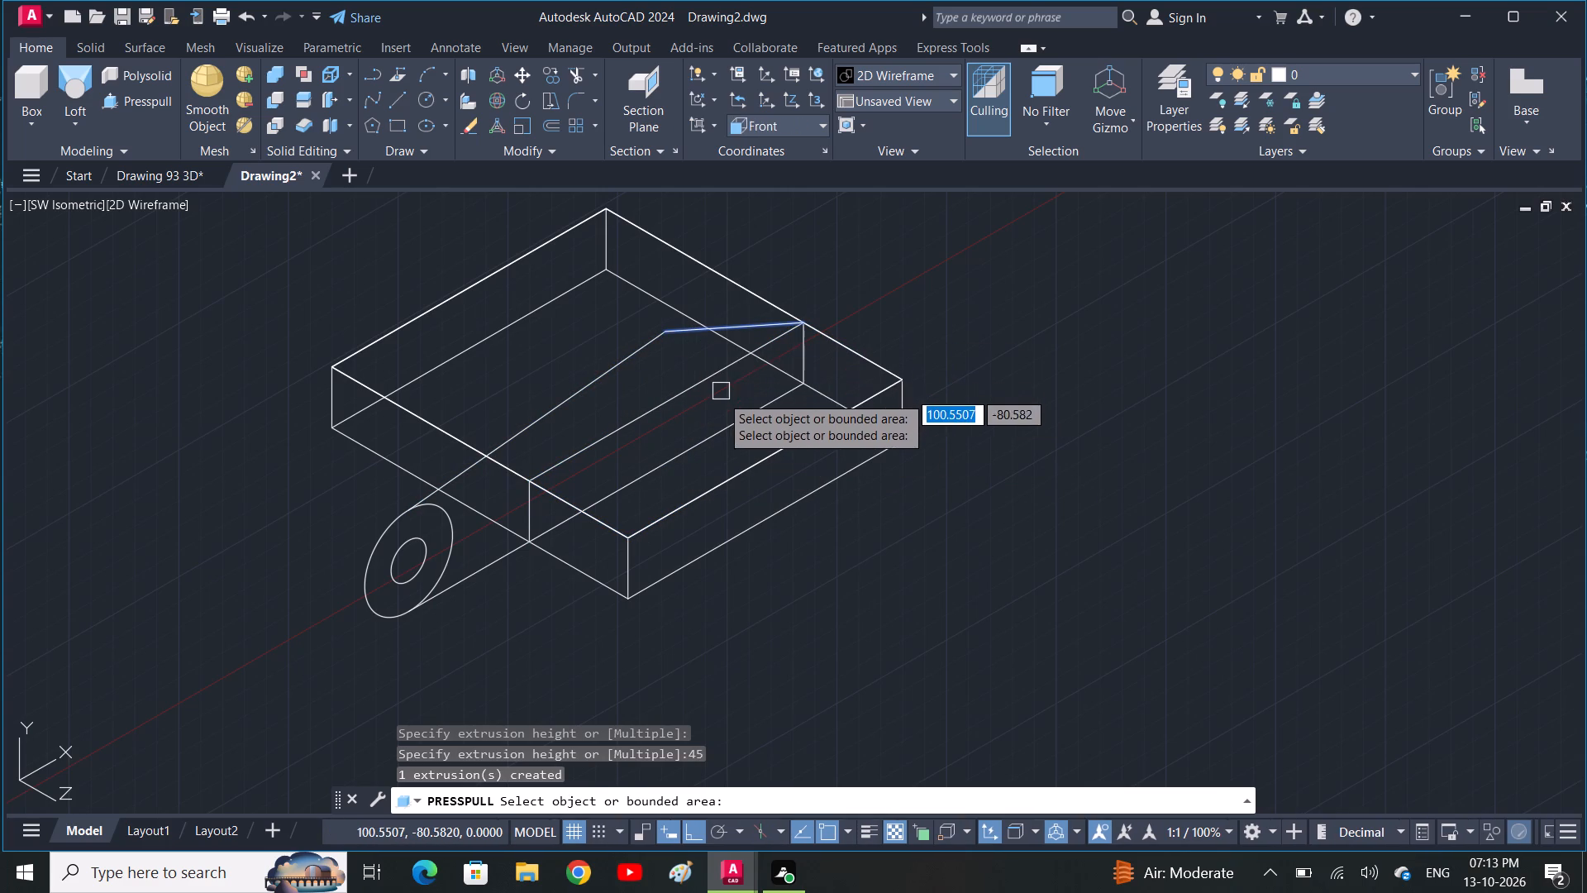
Presspull the sloped web area between the base block and the outer circle 10 toward the back.
{"action": "left_click", "coordinate": [469, 548]}
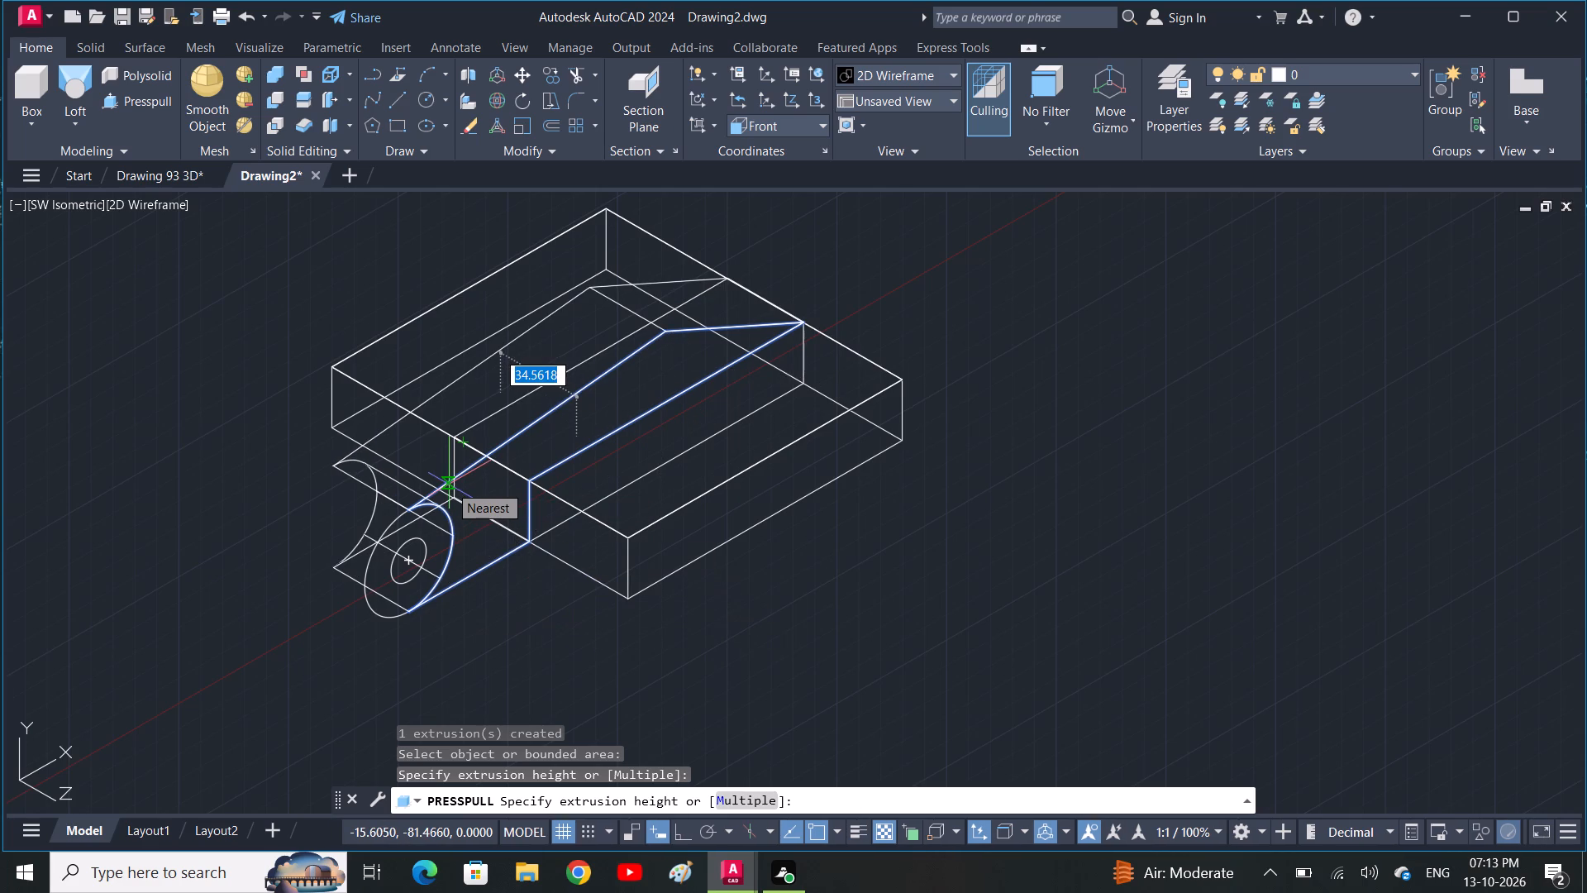
{"action": "key", "text": "1"}
{"action": "type", "text": "0"}
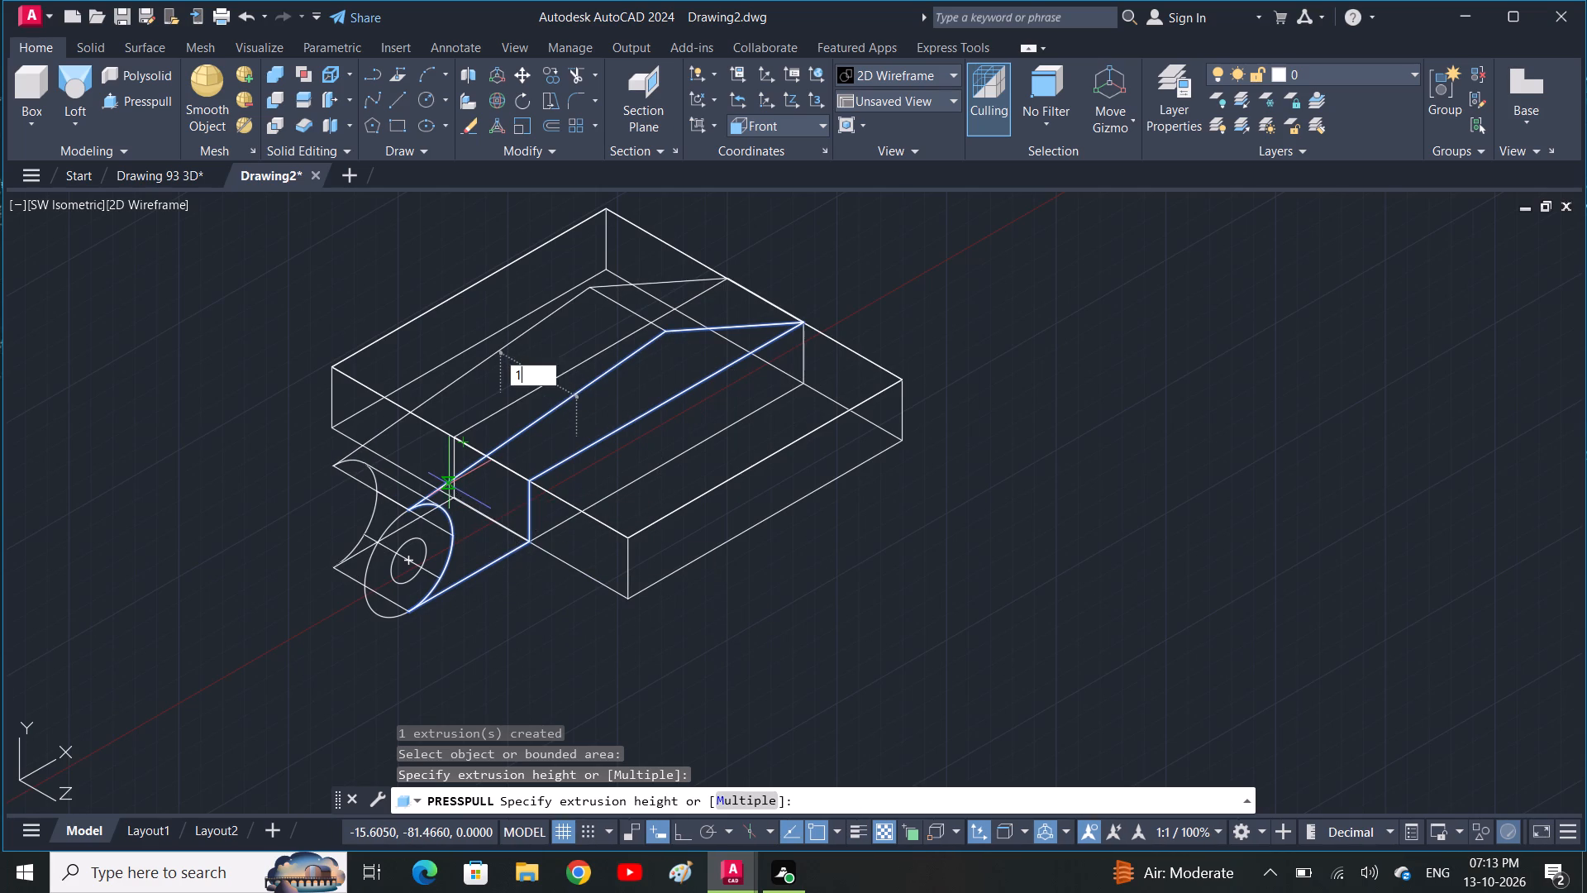
{"action": "key", "text": "space"}
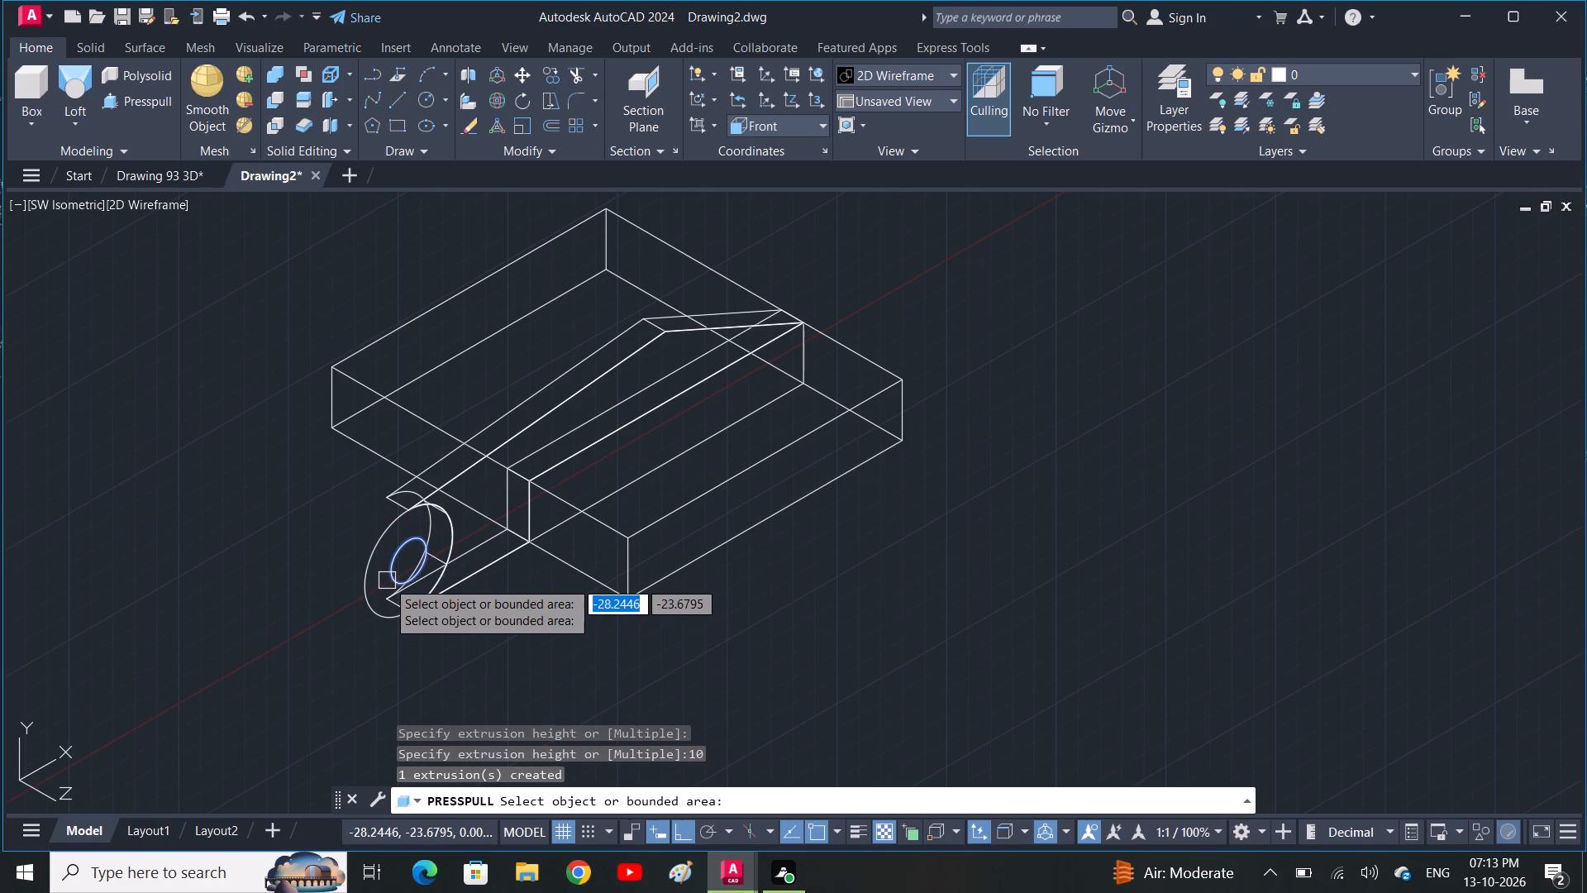
Presspull the ring area between the outer and inner circles 10 toward the back.
{"action": "left_click", "coordinate": [441, 531]}
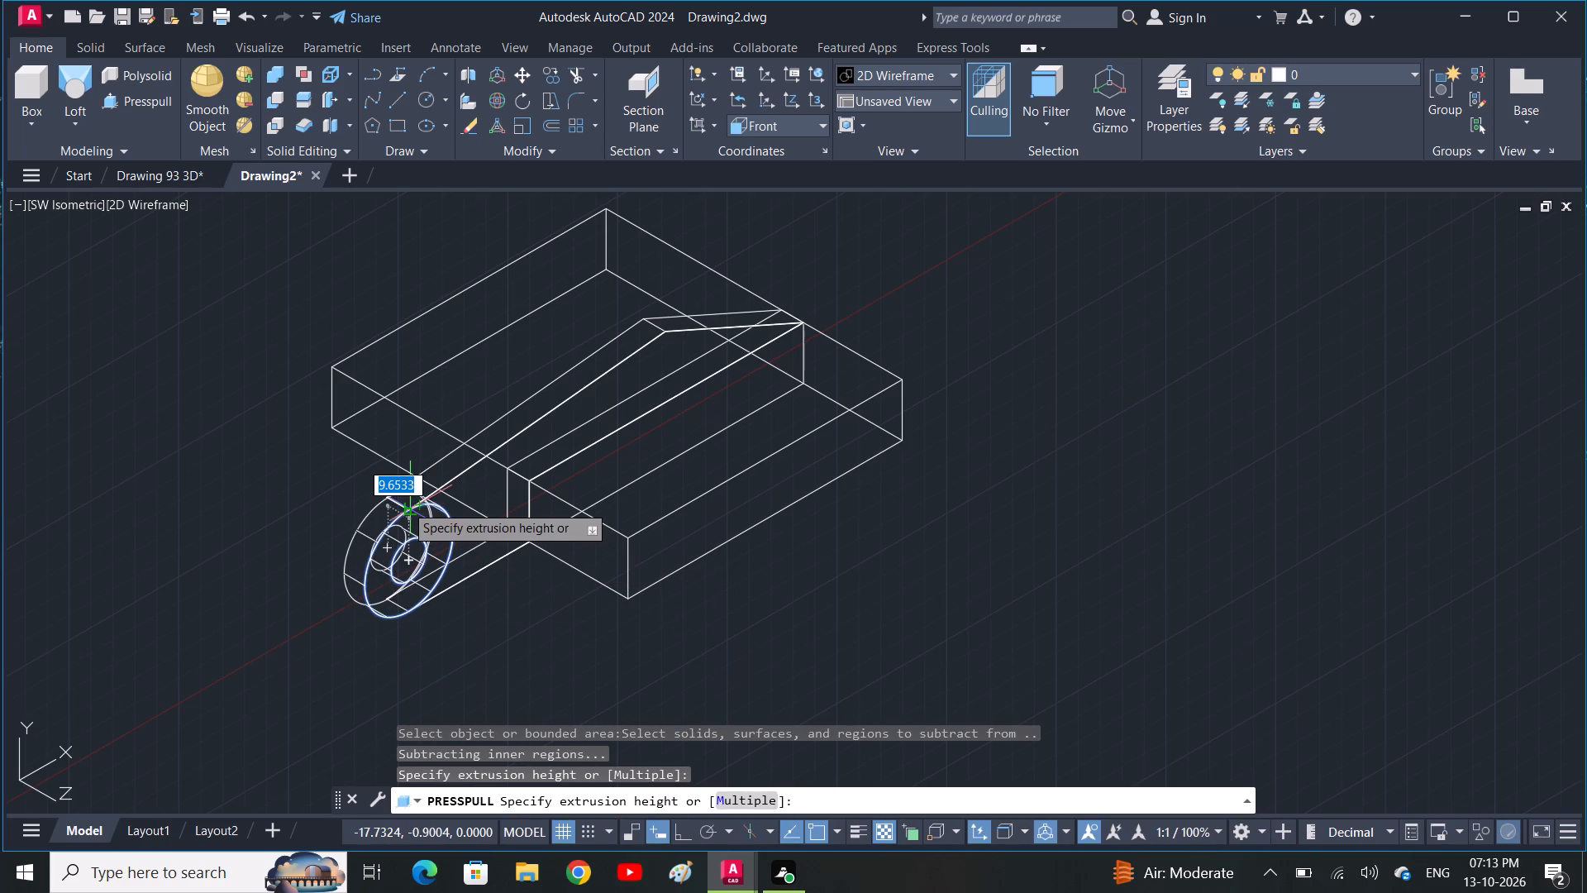
{"action": "type", "text": "10"}
{"action": "key", "text": "space"}
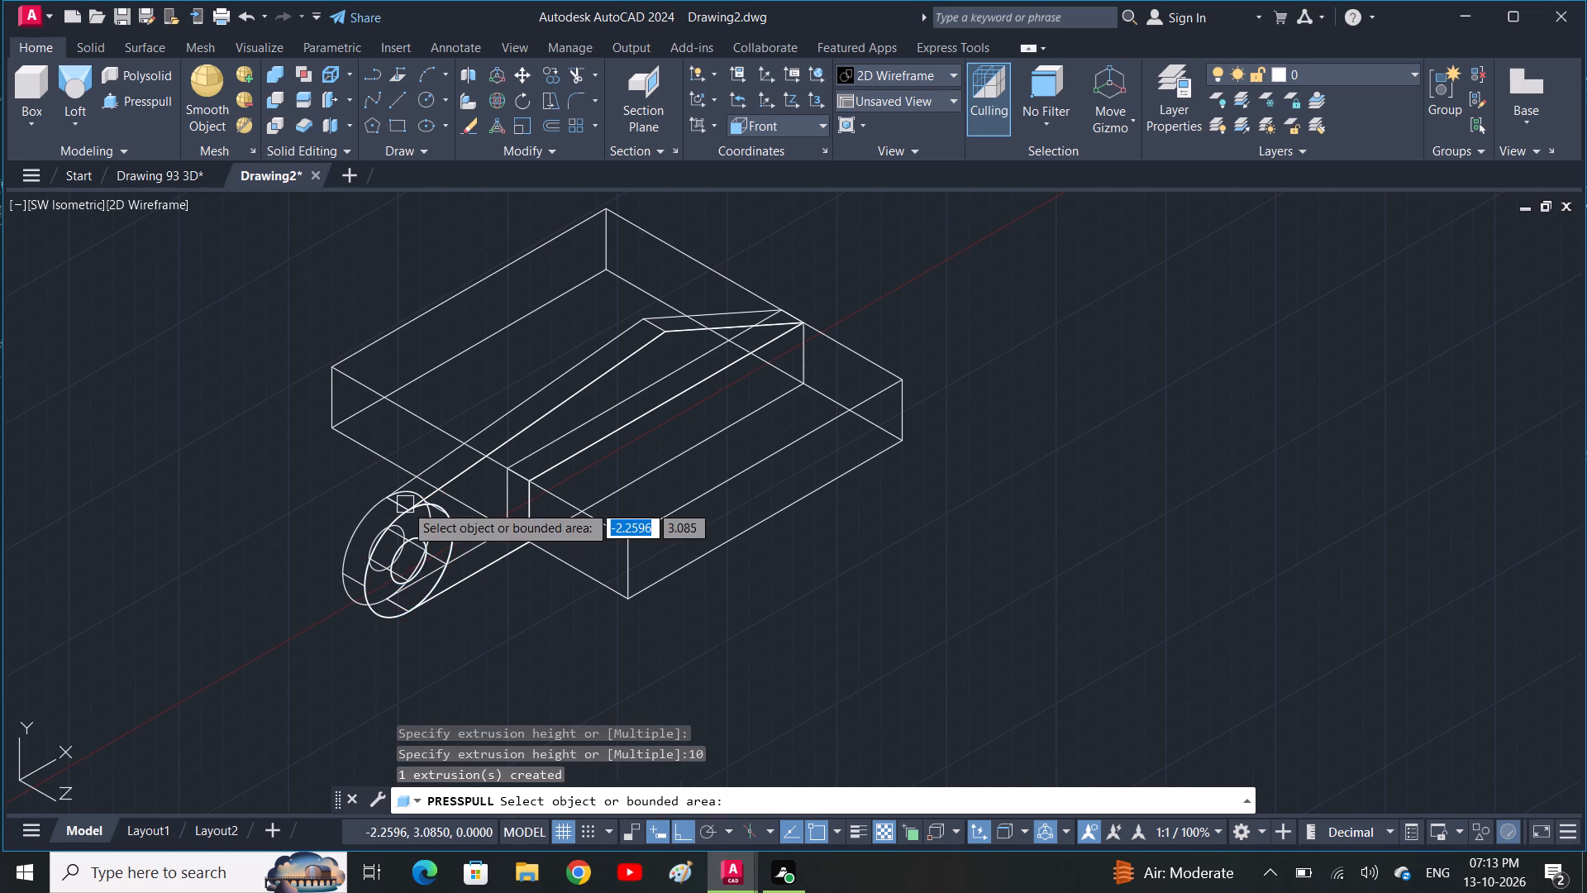
{"action": "key", "text": "Escape"}
Set the visual style to Shaded with edges.
{"action": "left_click", "coordinate": [150, 207]}
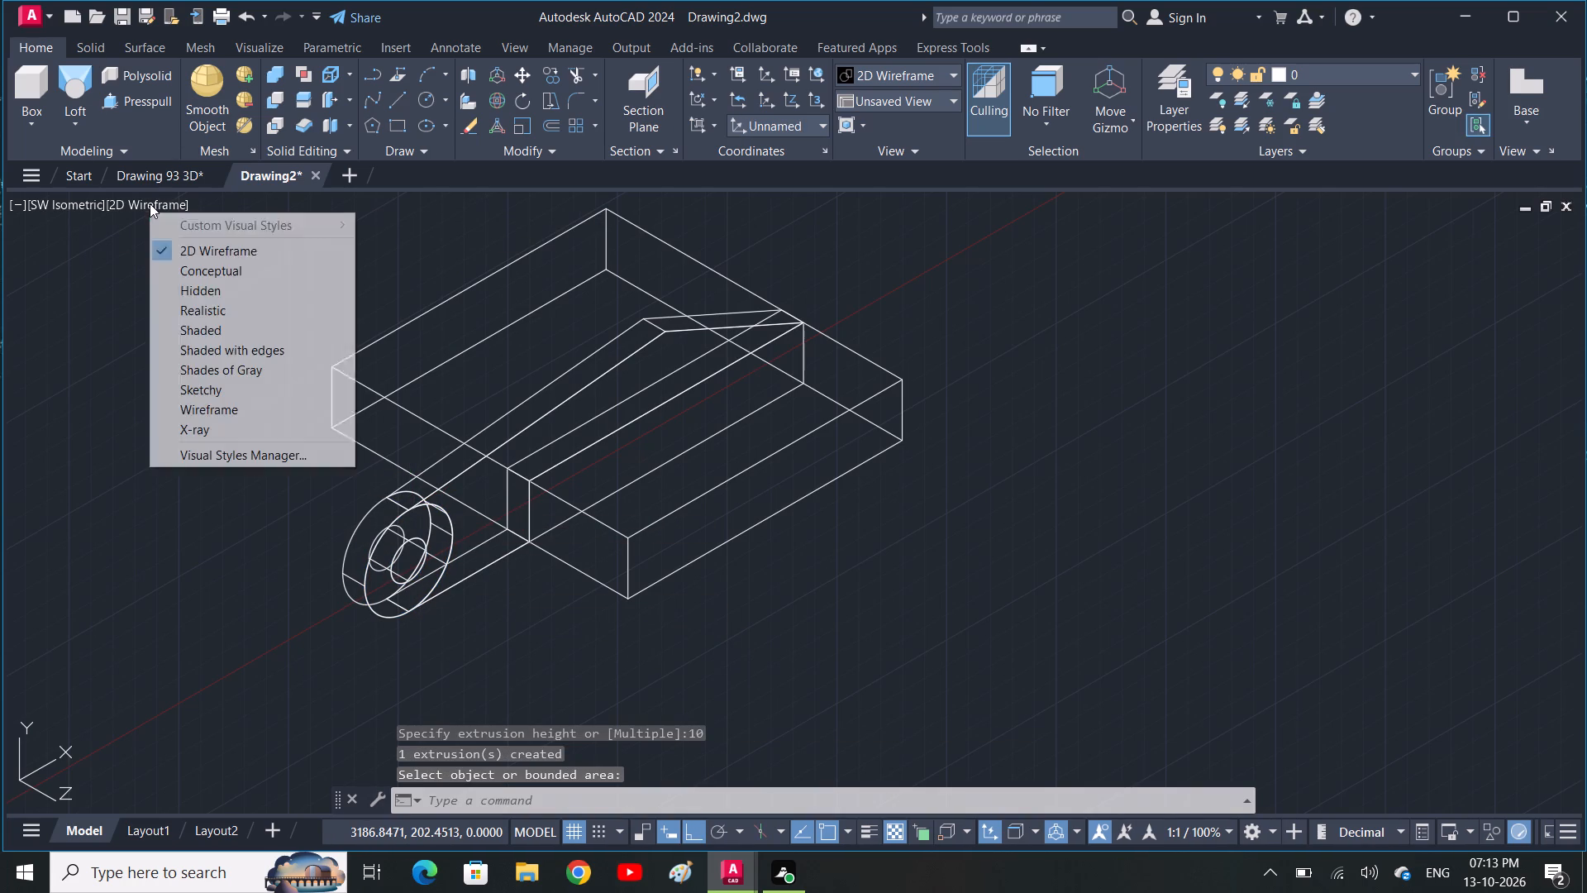
{"action": "left_click", "coordinate": [241, 357]}
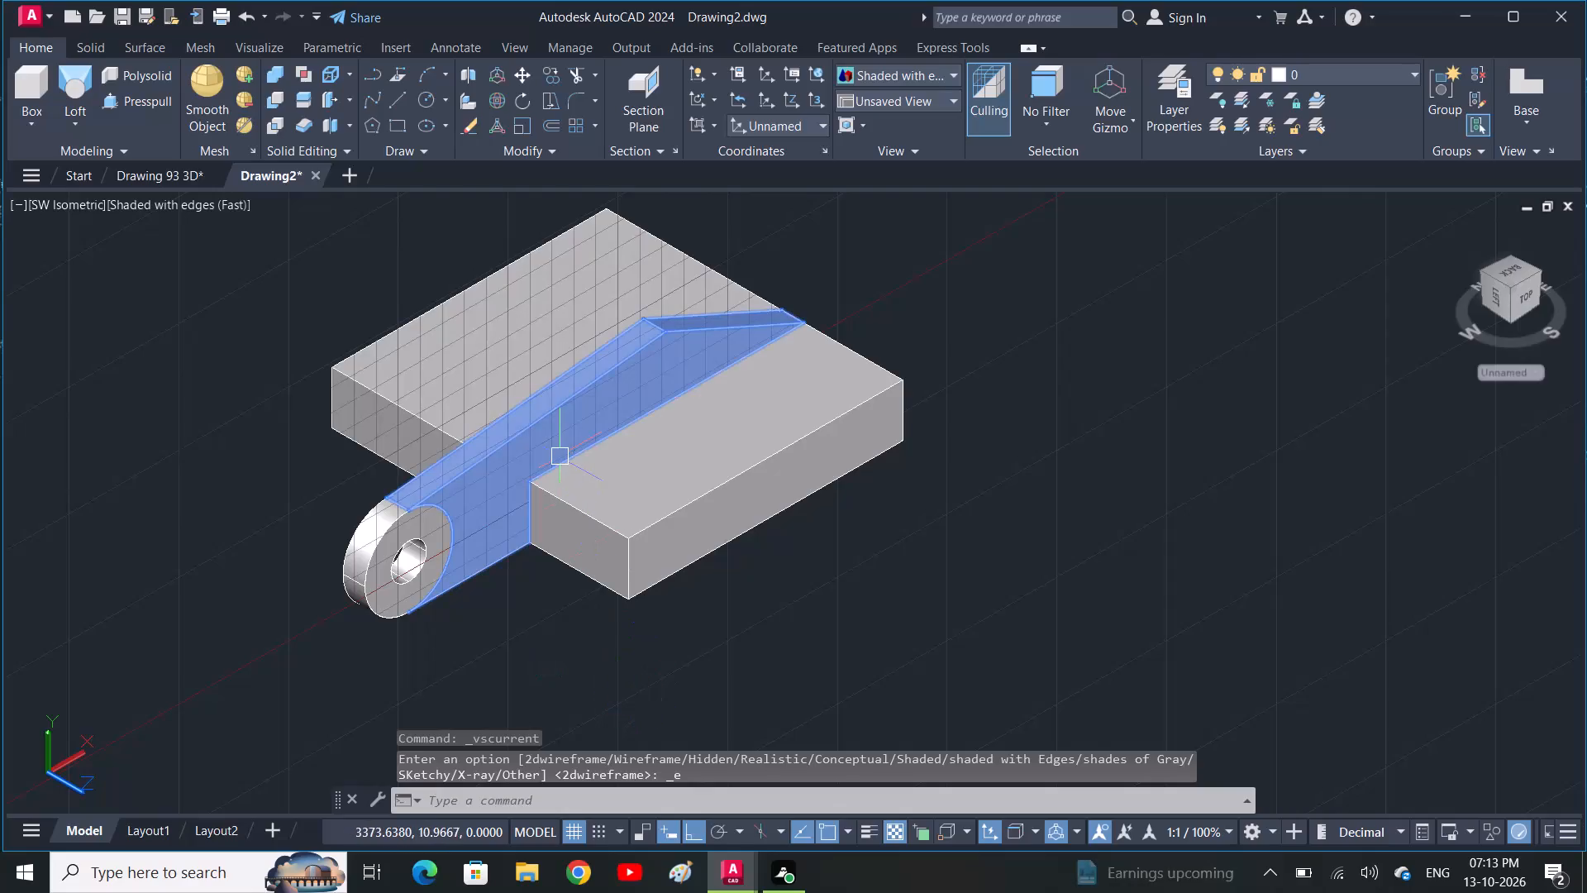
Copy the sloped web and ring solids 45 toward the back, working out the distance as 135 − 90 in Calculator.
{"action": "left_click", "coordinate": [474, 516]}
{"action": "left_click", "coordinate": [413, 580]}
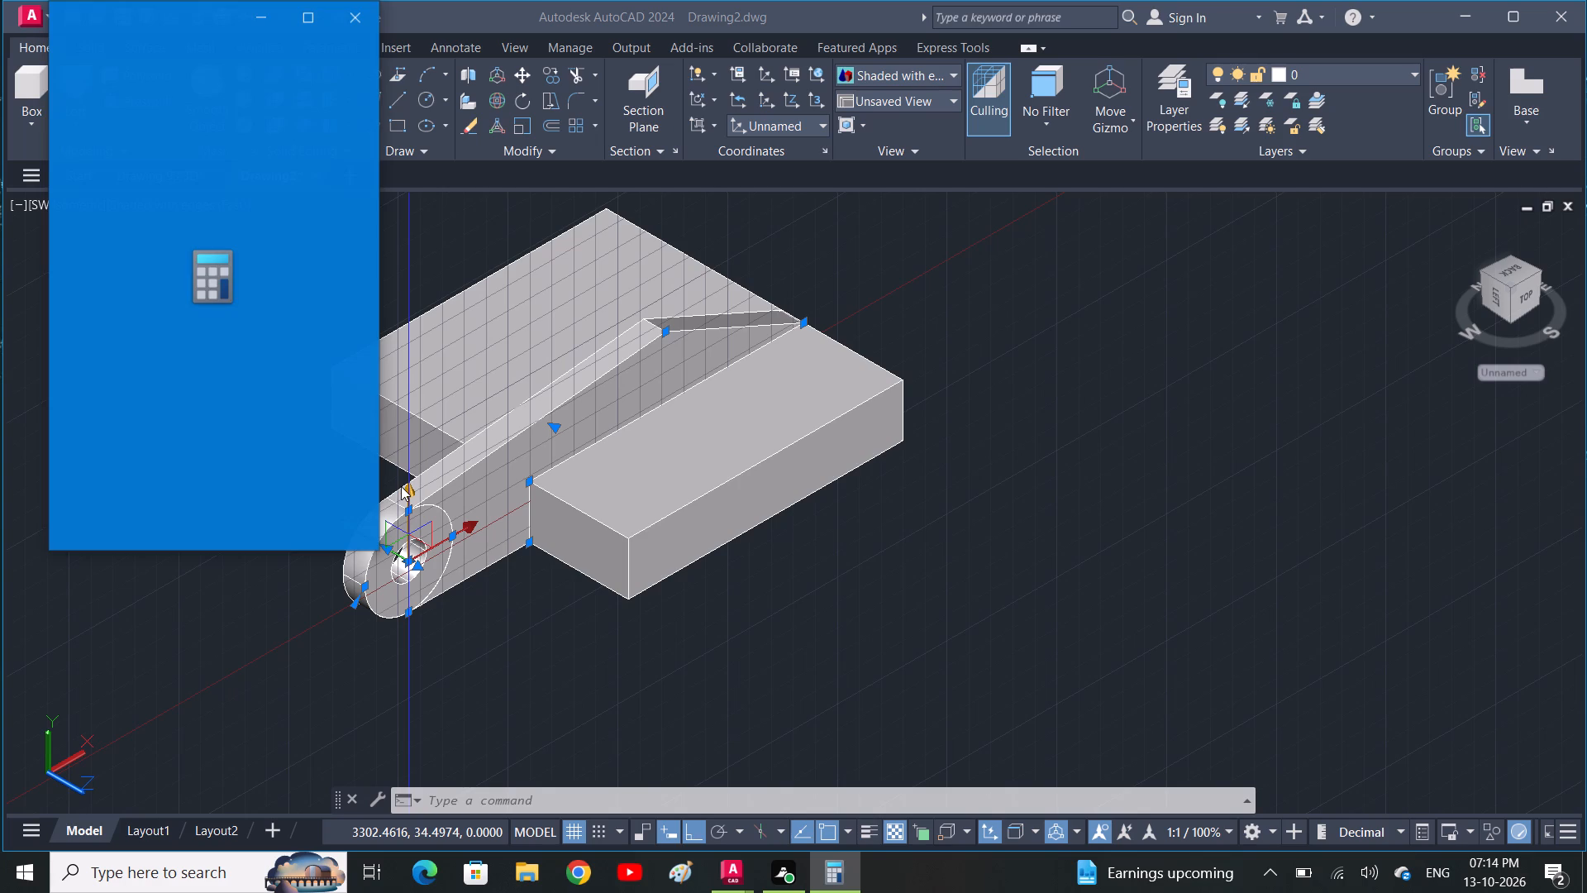
{"action": "type", "text": "45"}
{"action": "type", "text": "+45+"}
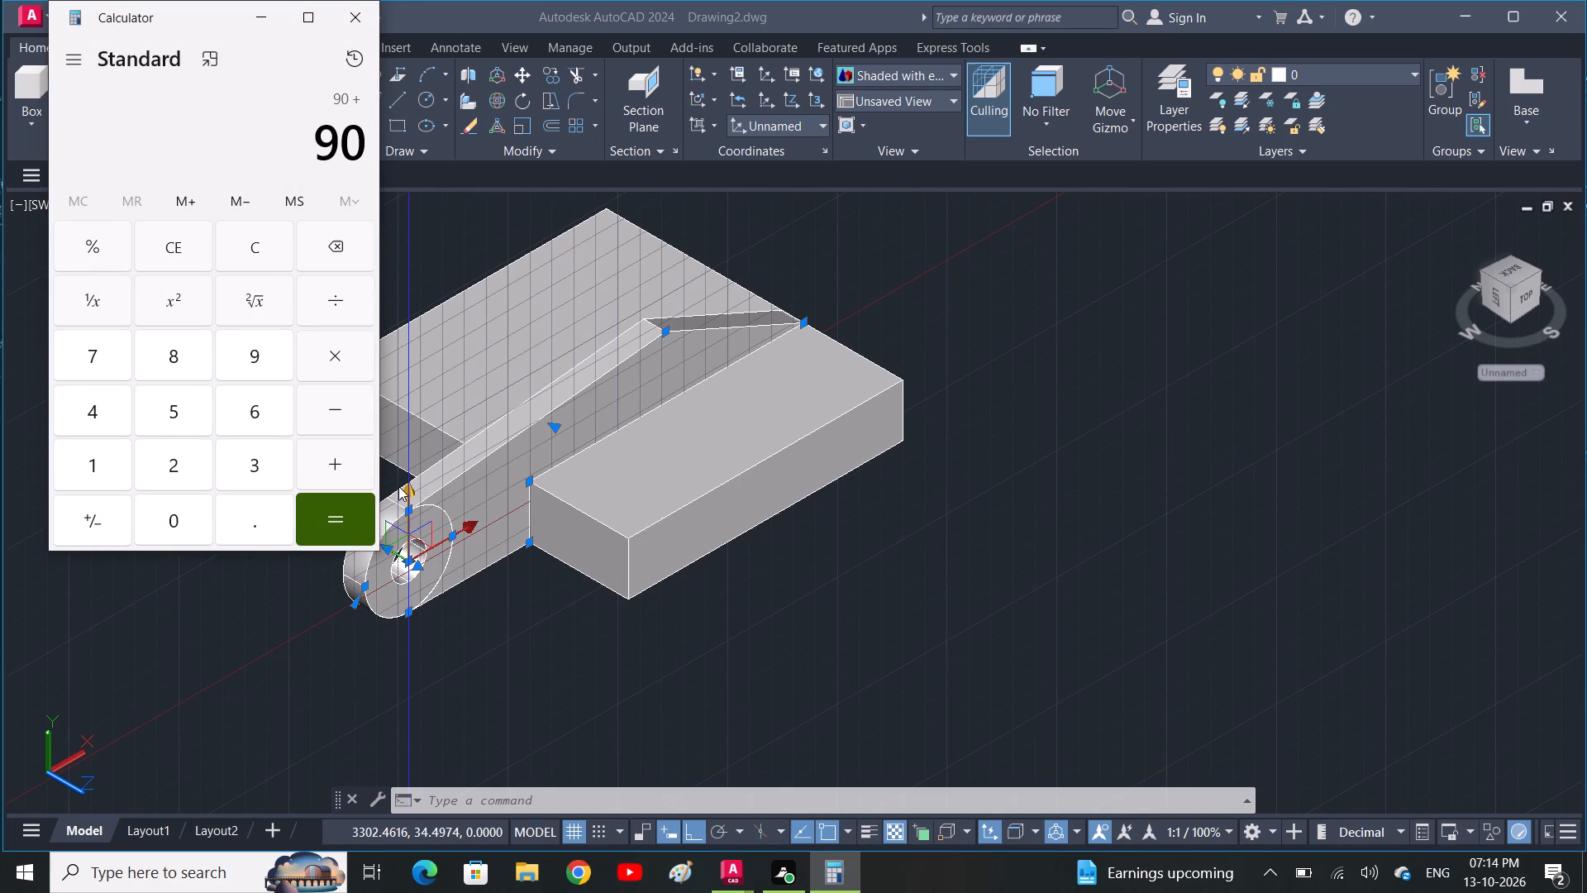
{"action": "type", "text": "135"}
{"action": "key", "text": "Return"}
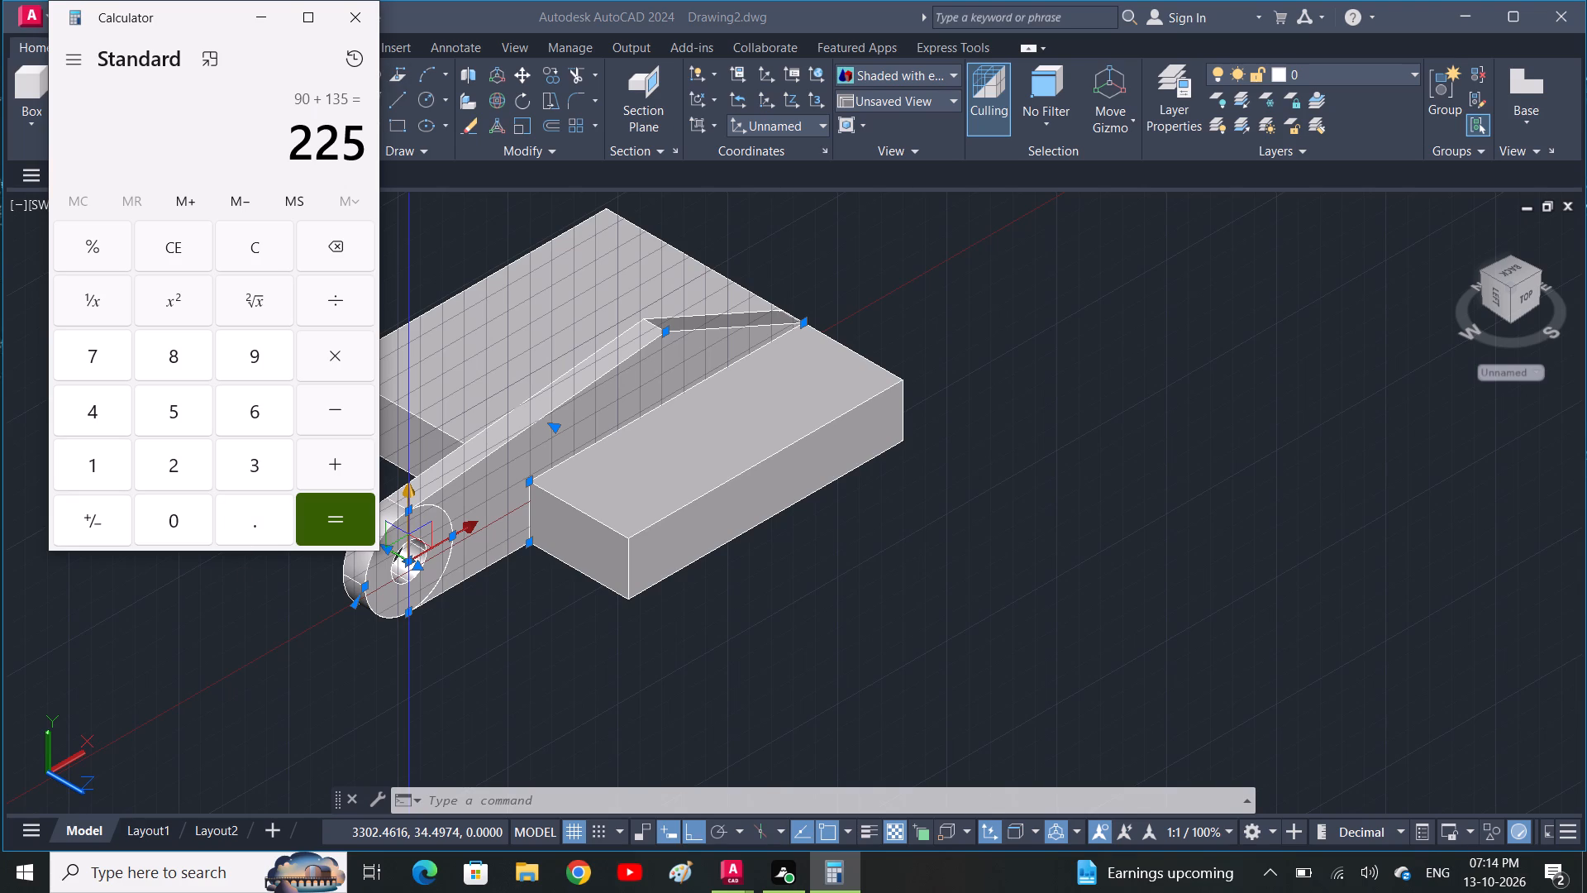
{"action": "left_click", "coordinate": [325, 97]}
{"action": "left_click", "coordinate": [340, 74]}
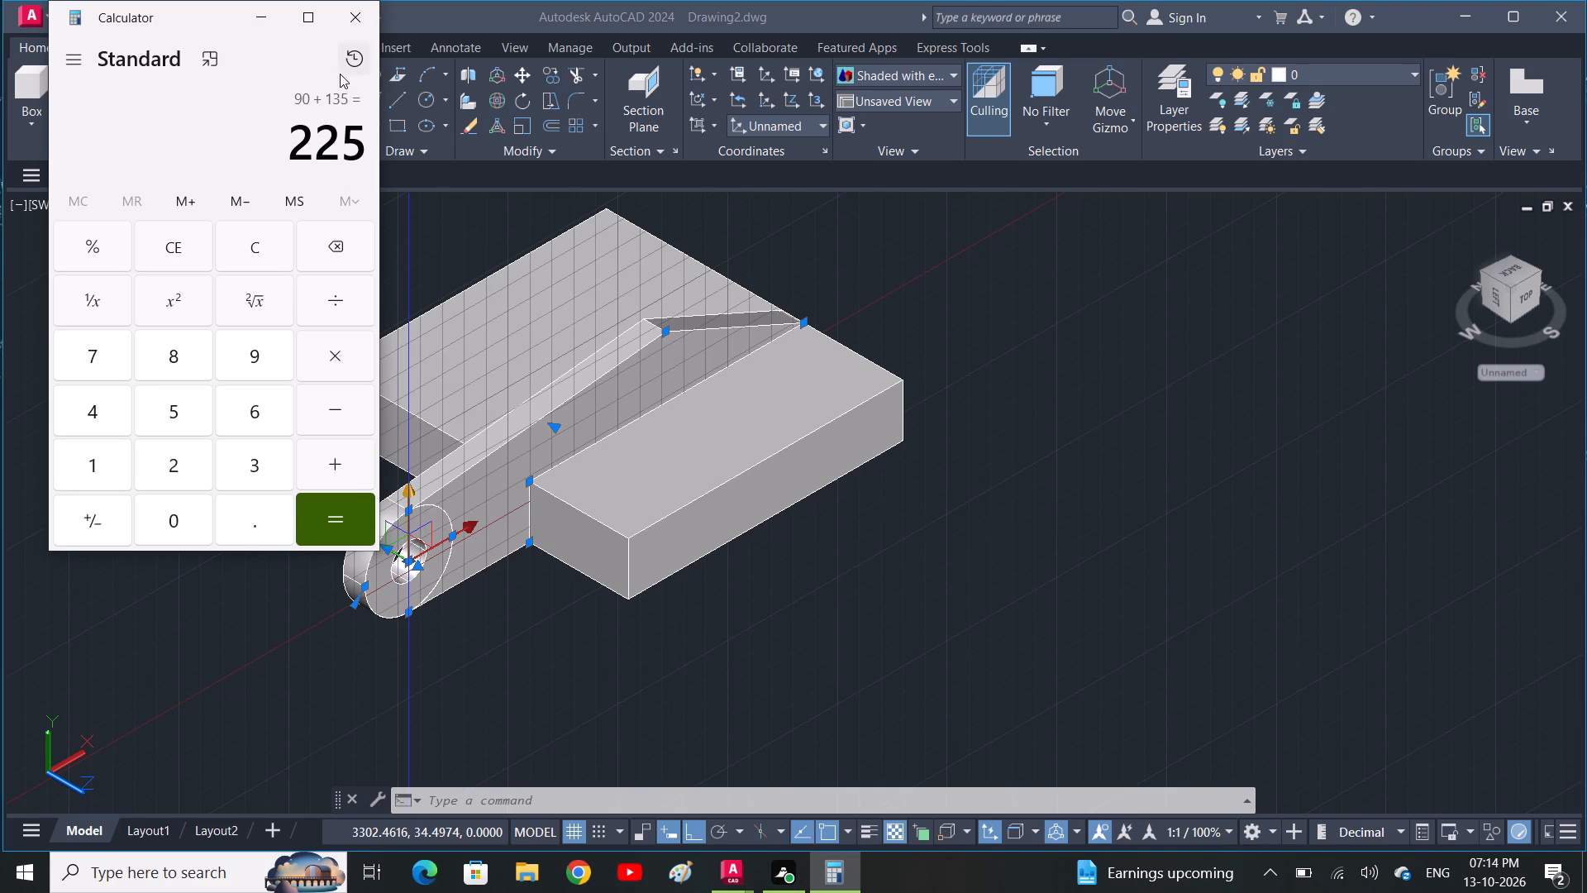
{"action": "left_click", "coordinate": [327, 87]}
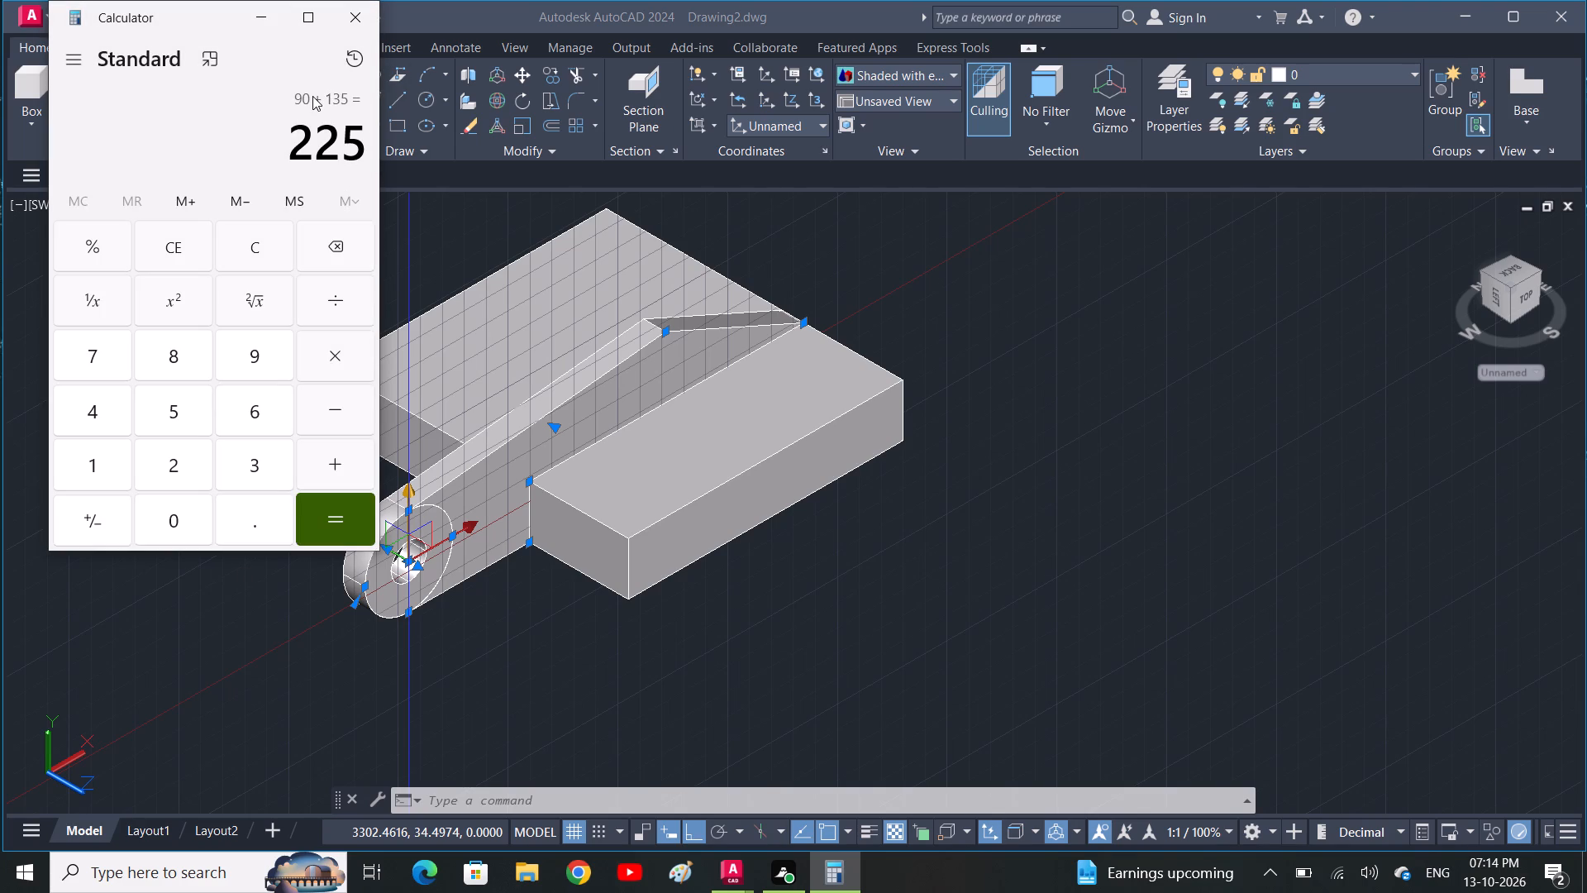
{"action": "left_click", "coordinate": [312, 96]}
{"action": "left_click", "coordinate": [316, 96]}
{"action": "key", "text": "BackSpace"}
{"action": "key", "text": "BackSpace"}
{"action": "key", "text": "Escape"}
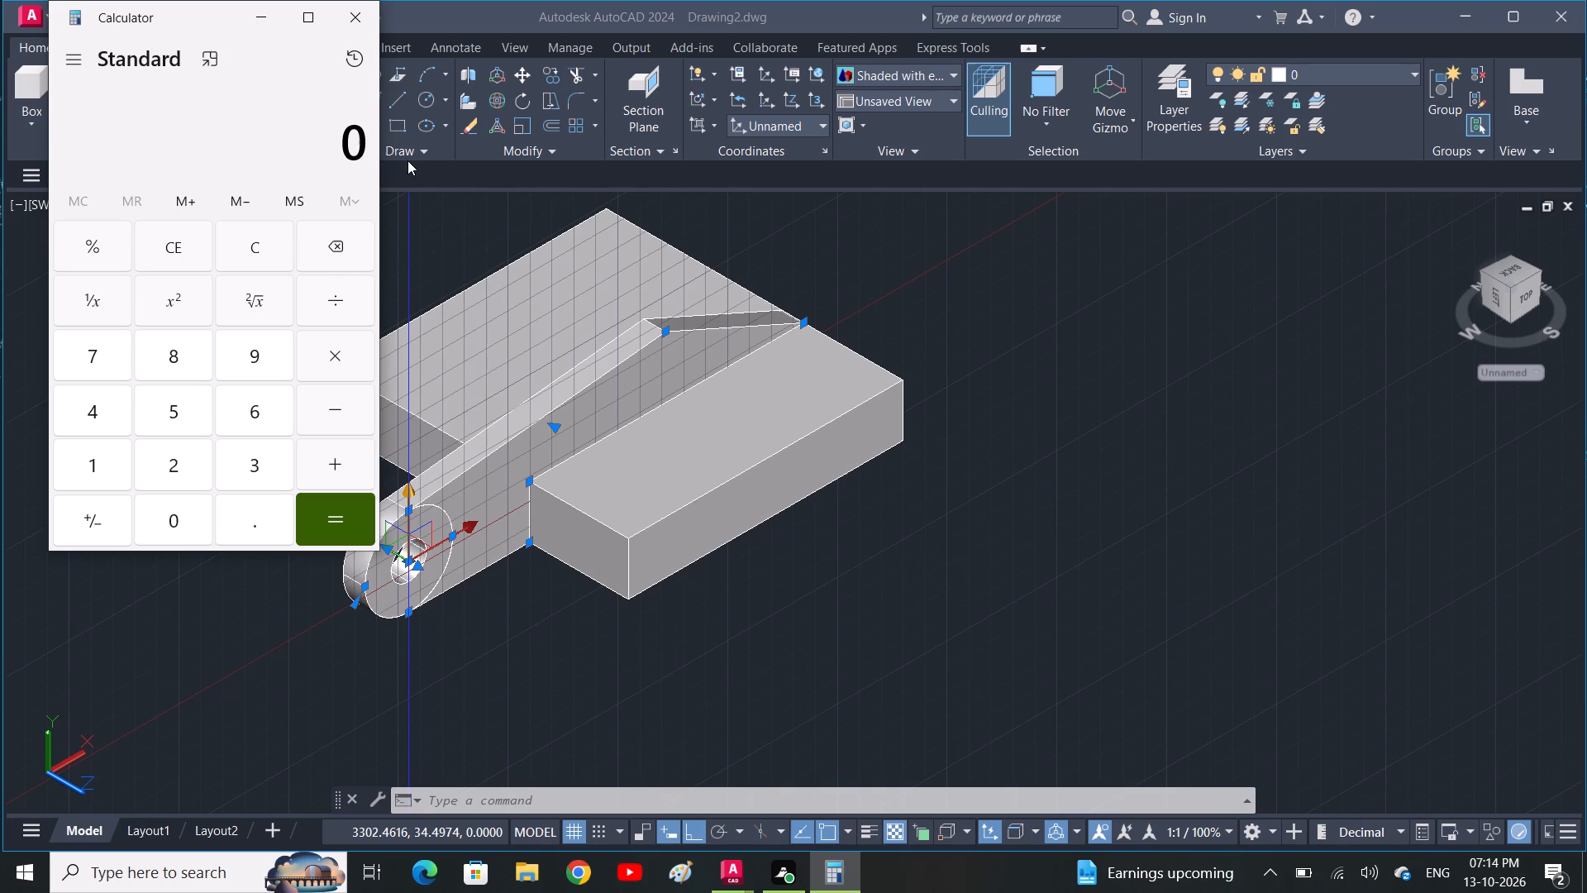
{"action": "key", "text": "4"}
{"action": "key", "text": "Escape"}
{"action": "type", "text": "135-"}
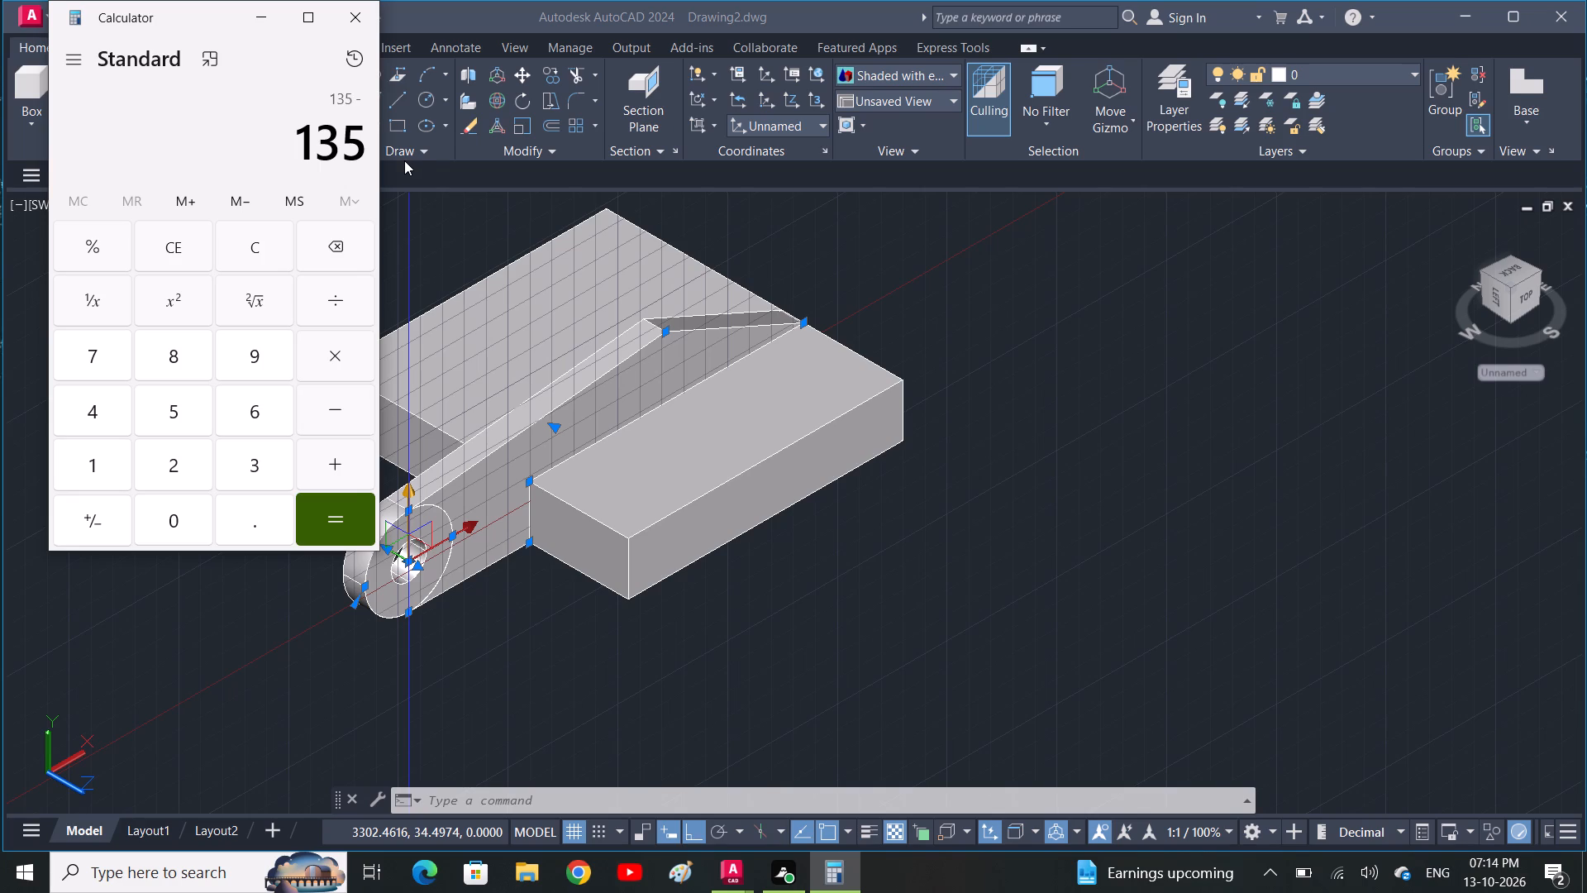
{"action": "type", "text": "90"}
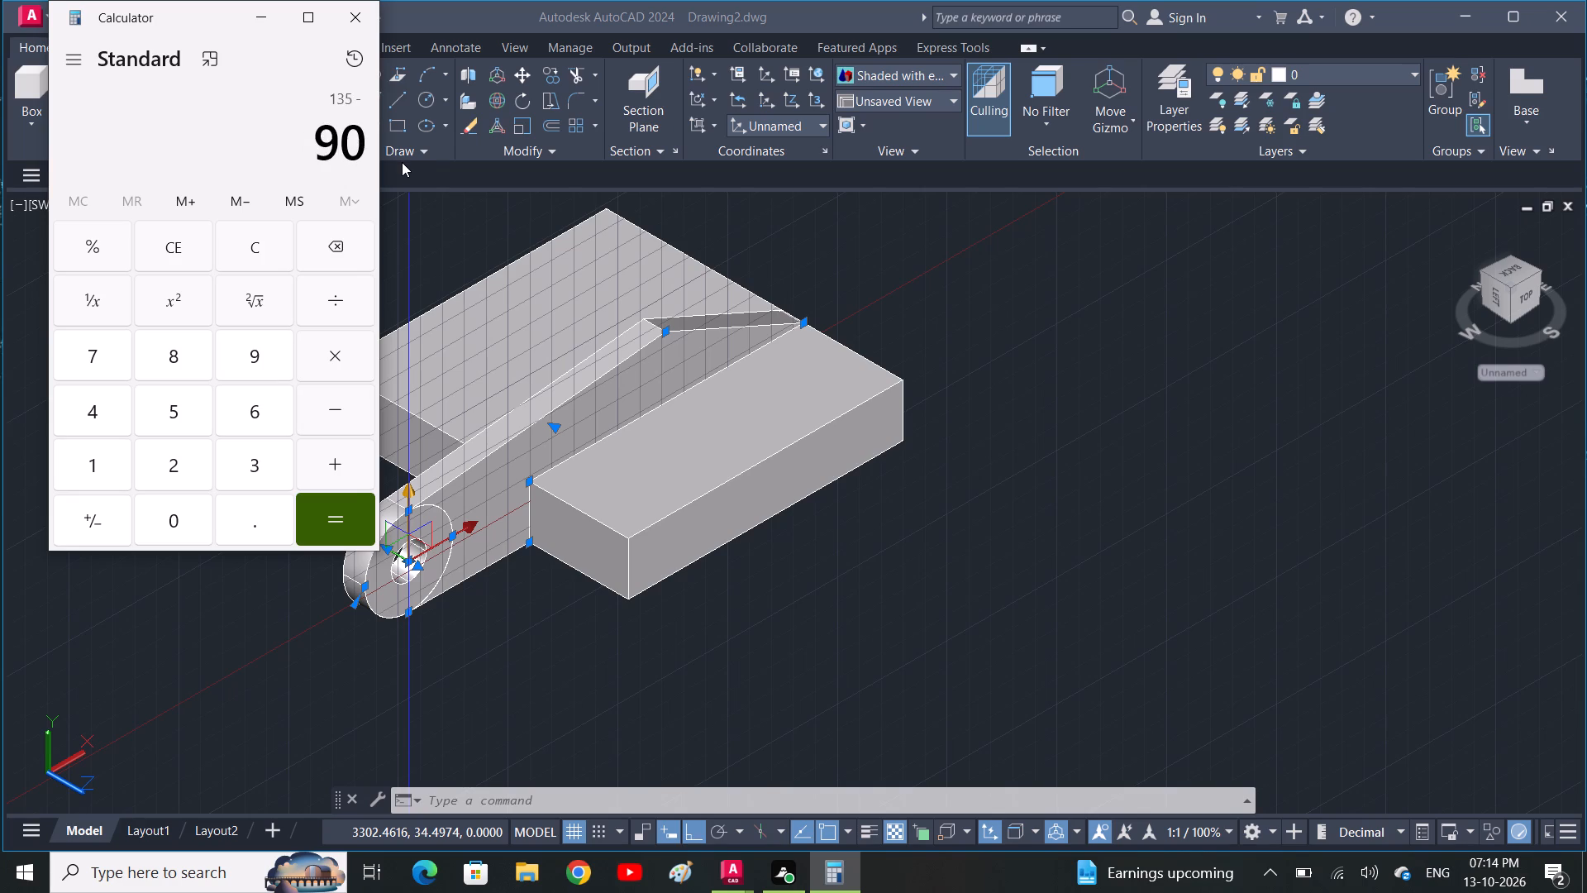
{"action": "key", "text": "Return"}
{"action": "key", "text": "Escape"}
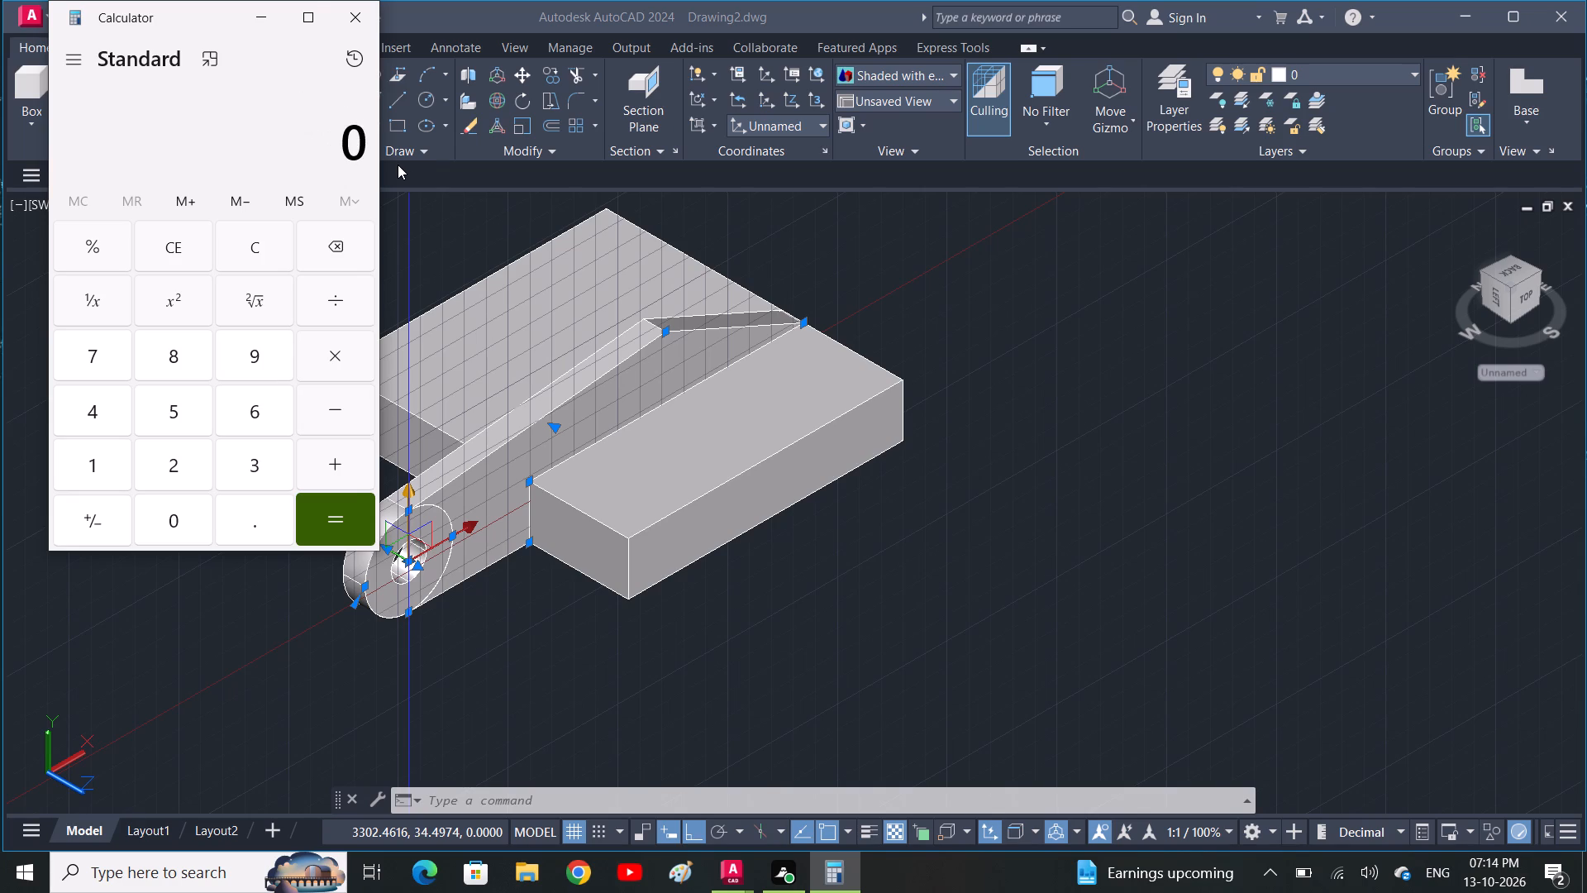
{"action": "left_click", "coordinate": [365, 10]}
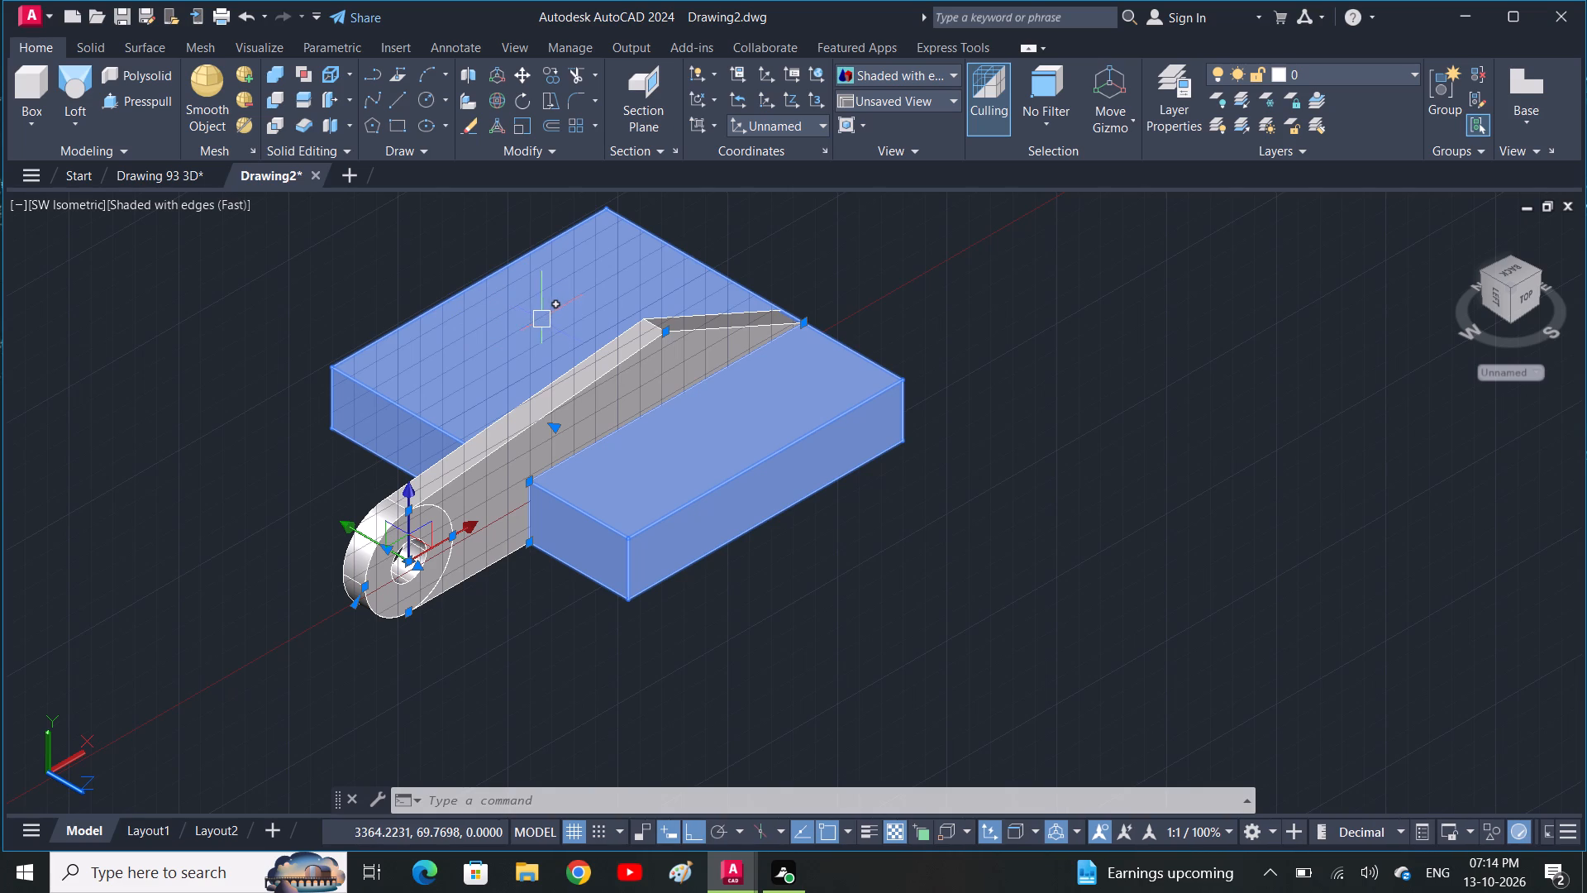
{"action": "key", "text": "c"}
{"action": "type", "text": "O"}
{"action": "key", "text": "space"}
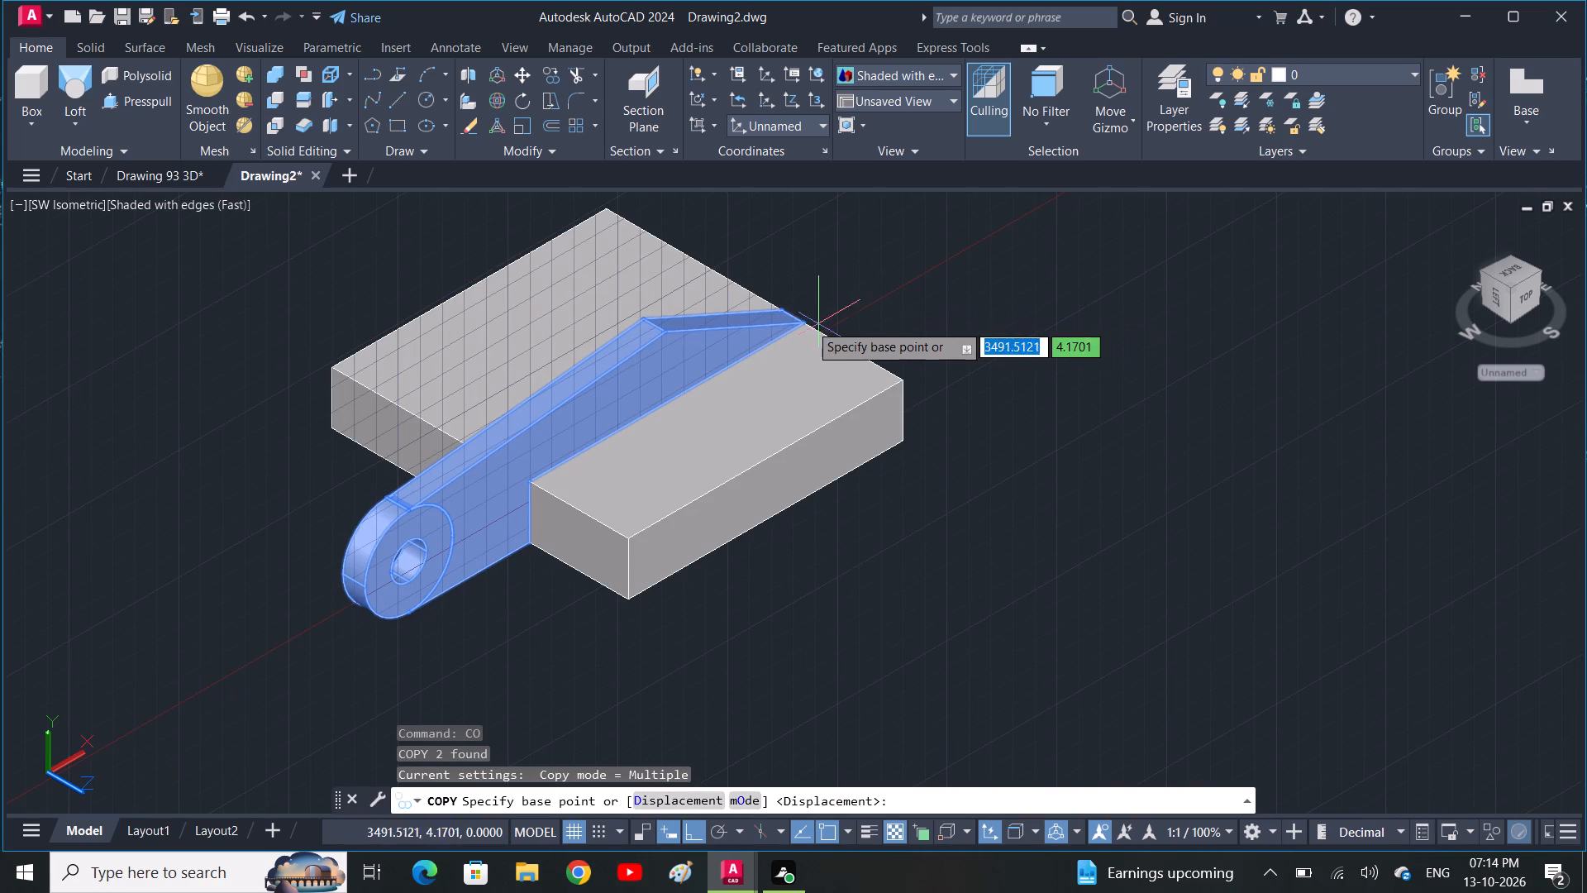
{"action": "left_click", "coordinate": [799, 325]}
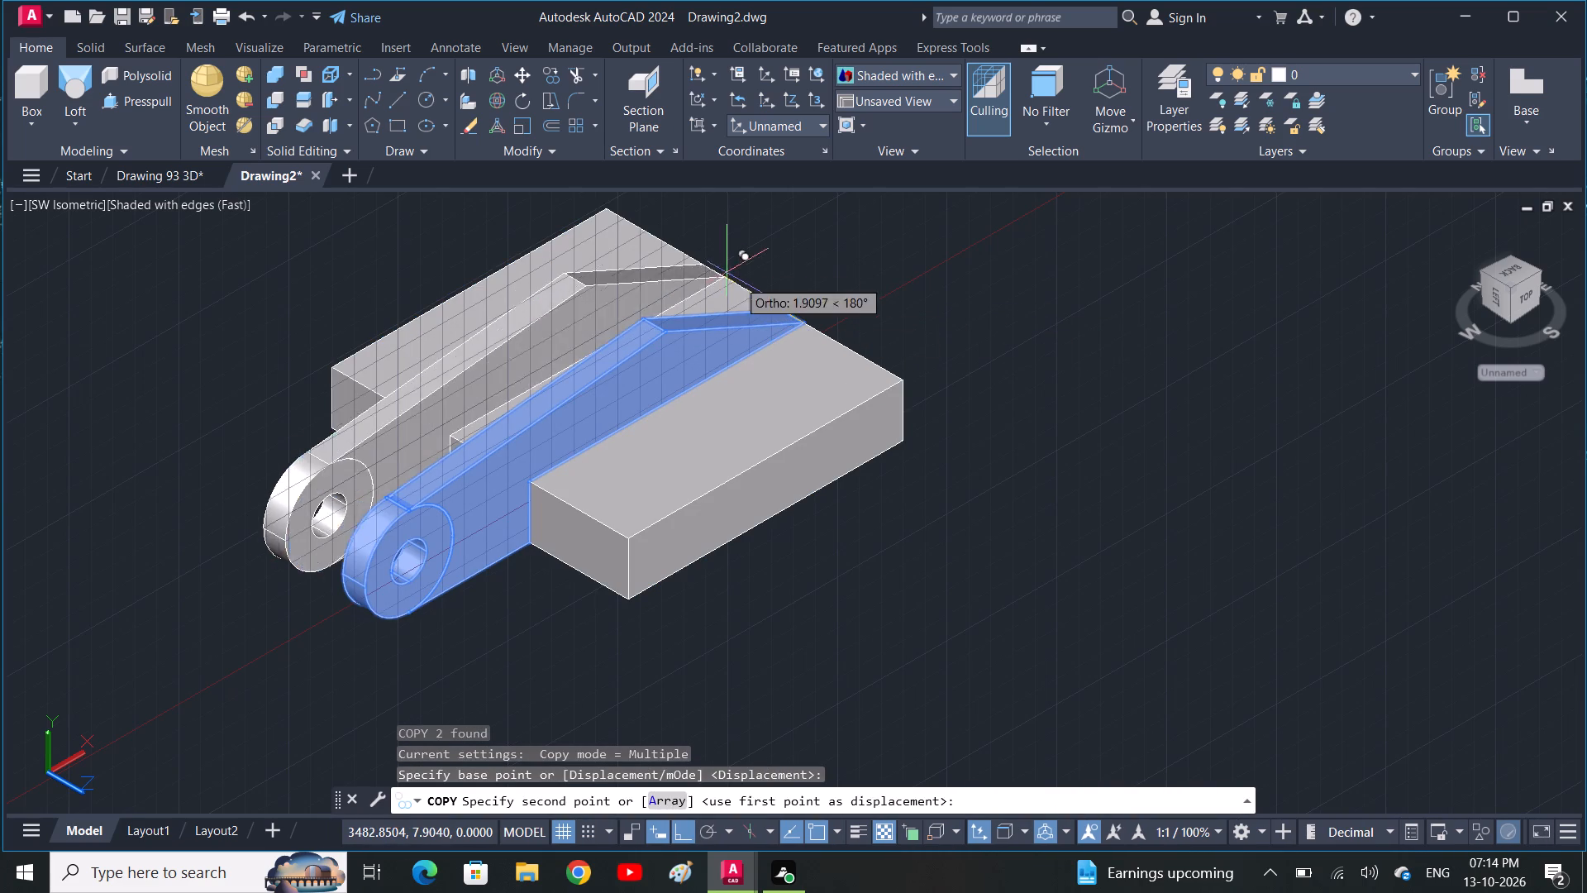
{"action": "type", "text": "45"}
{"action": "key", "text": "space"}
{"action": "key", "text": "space"}
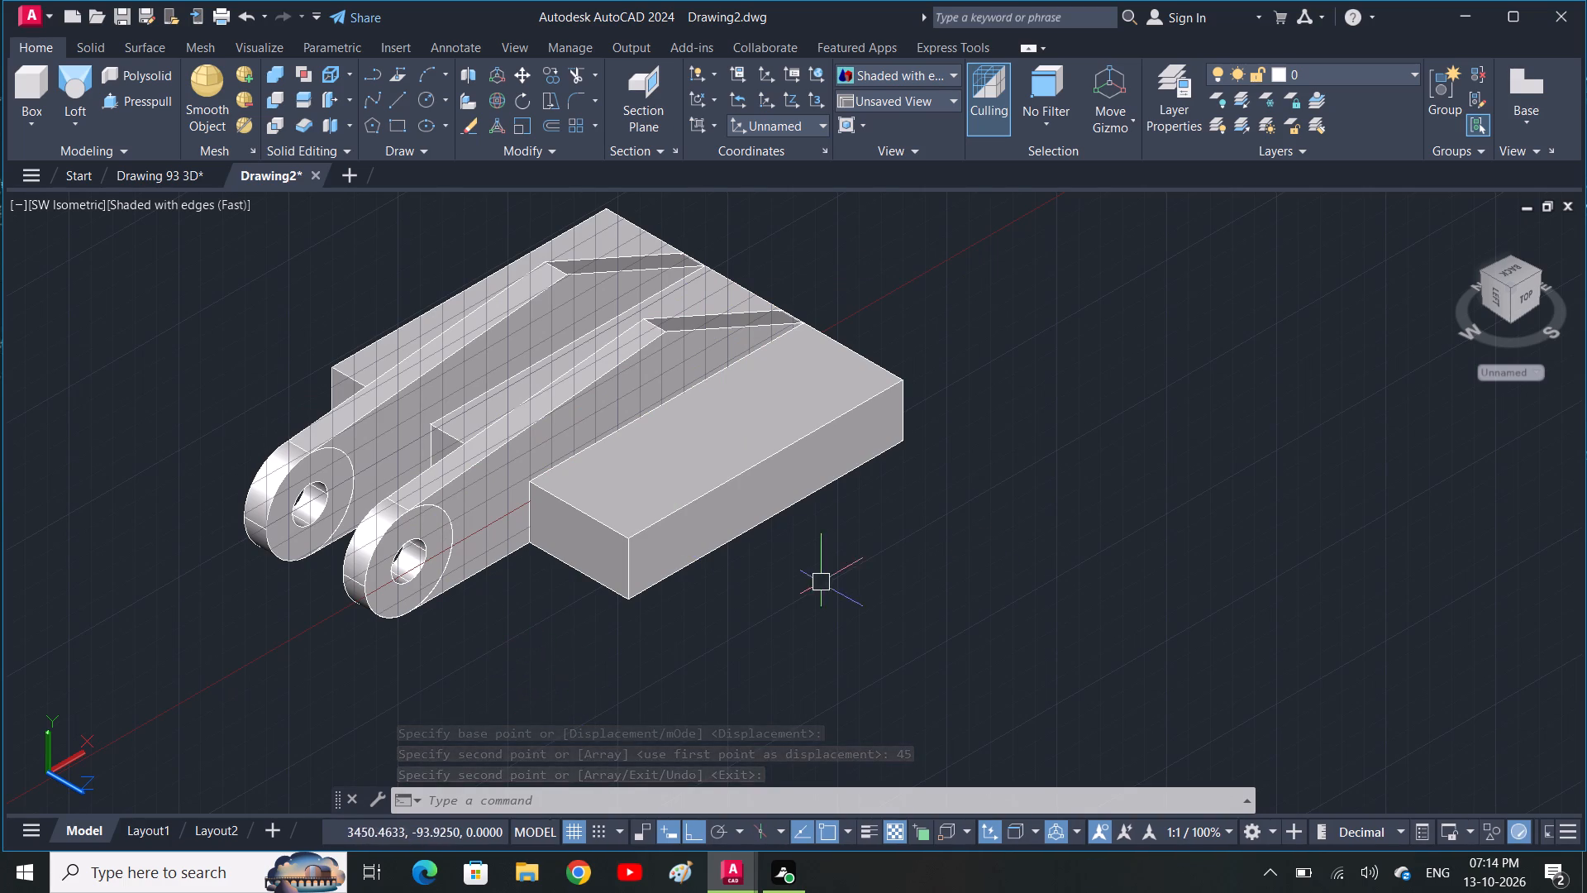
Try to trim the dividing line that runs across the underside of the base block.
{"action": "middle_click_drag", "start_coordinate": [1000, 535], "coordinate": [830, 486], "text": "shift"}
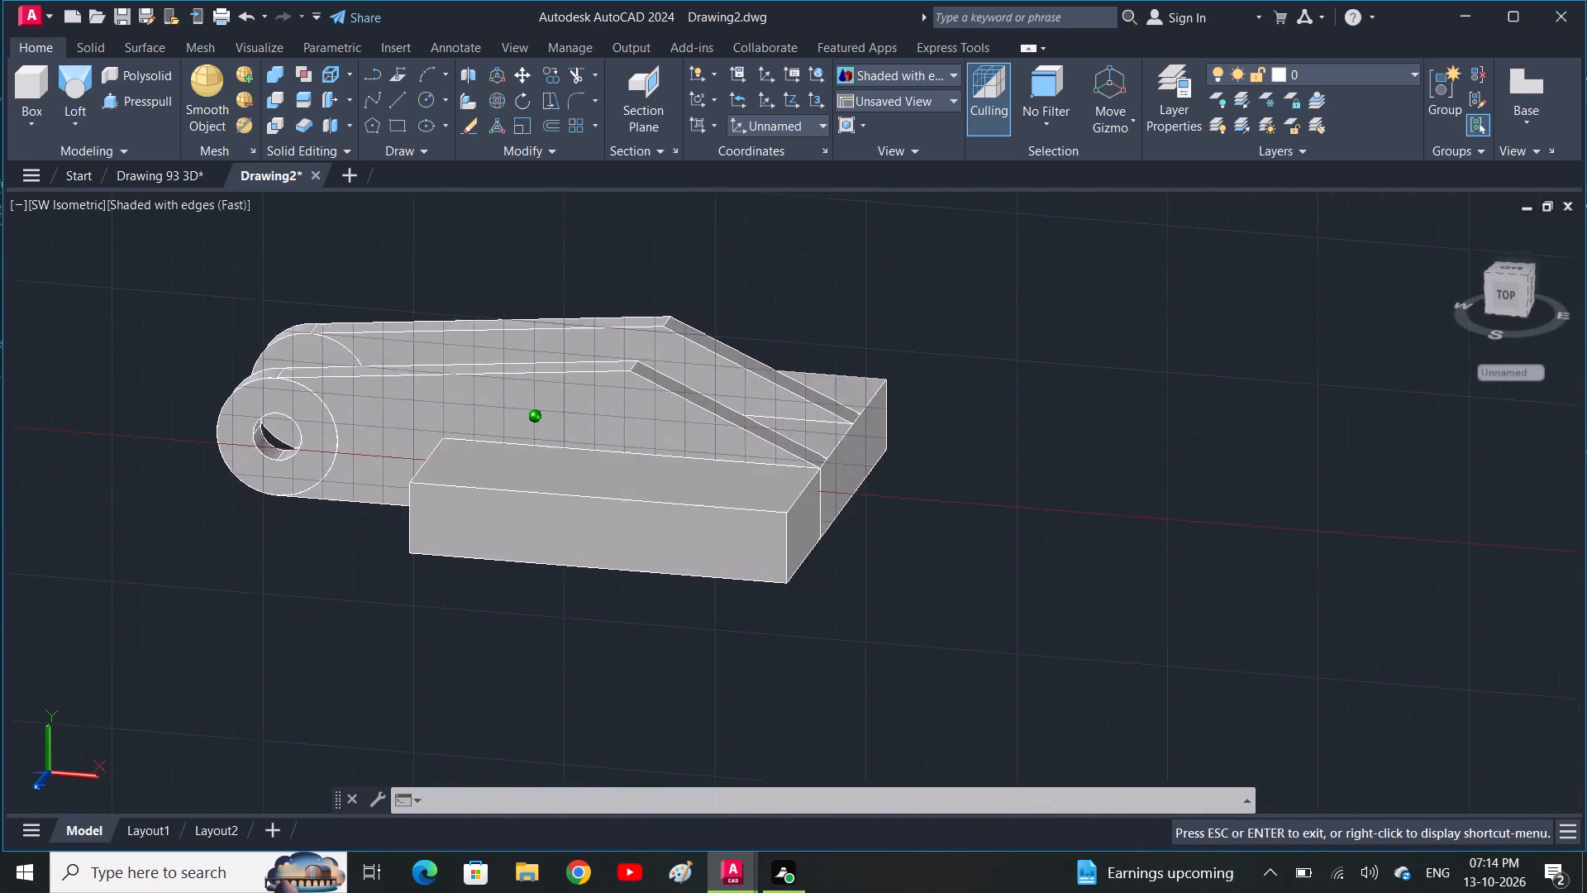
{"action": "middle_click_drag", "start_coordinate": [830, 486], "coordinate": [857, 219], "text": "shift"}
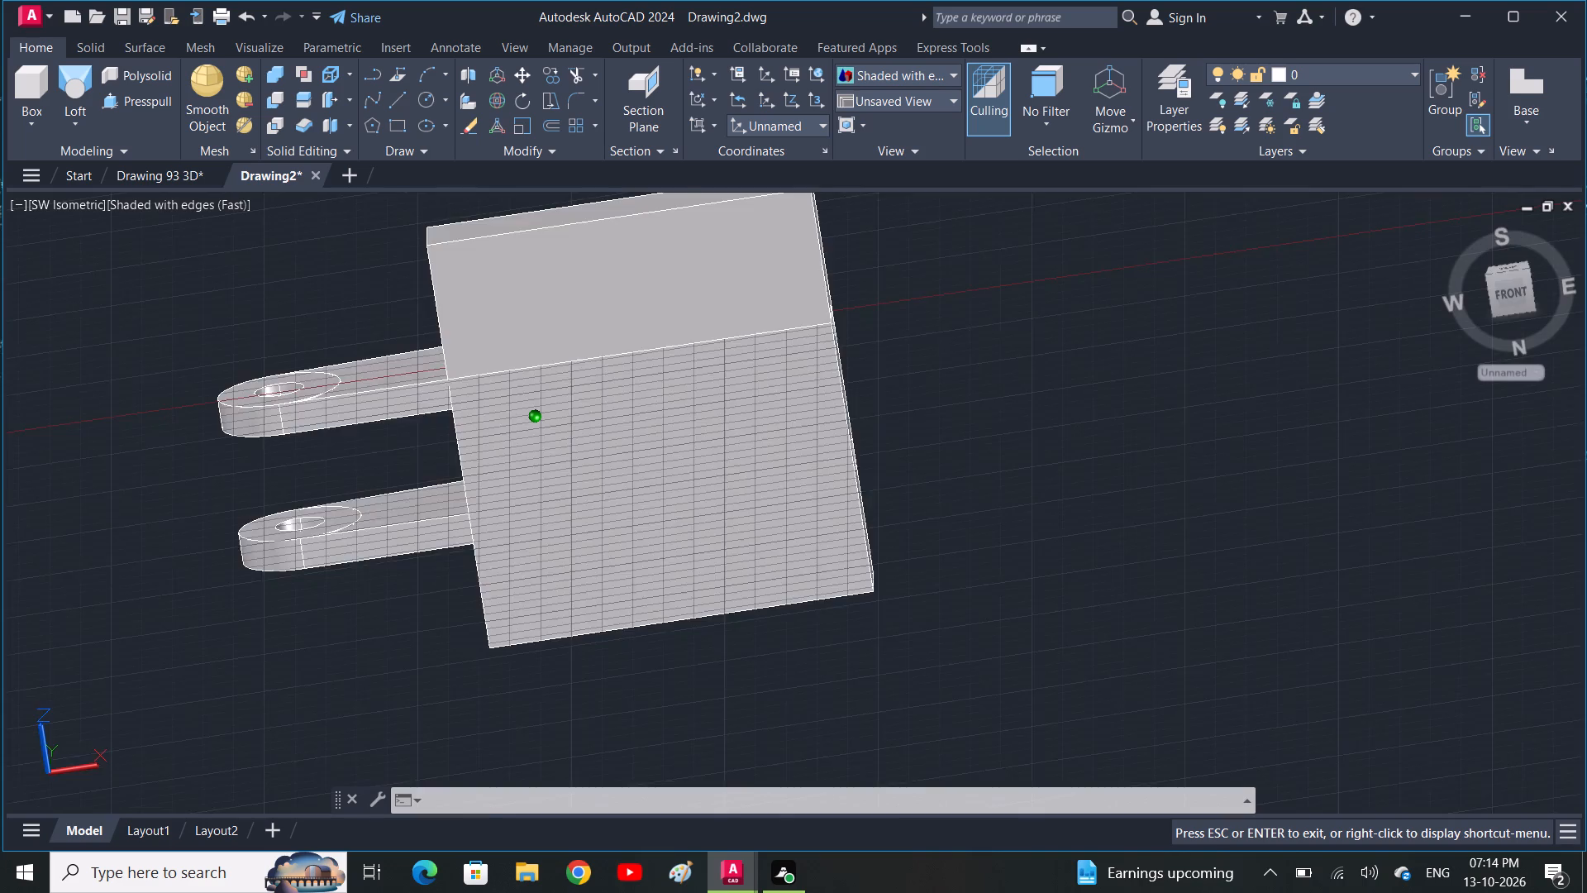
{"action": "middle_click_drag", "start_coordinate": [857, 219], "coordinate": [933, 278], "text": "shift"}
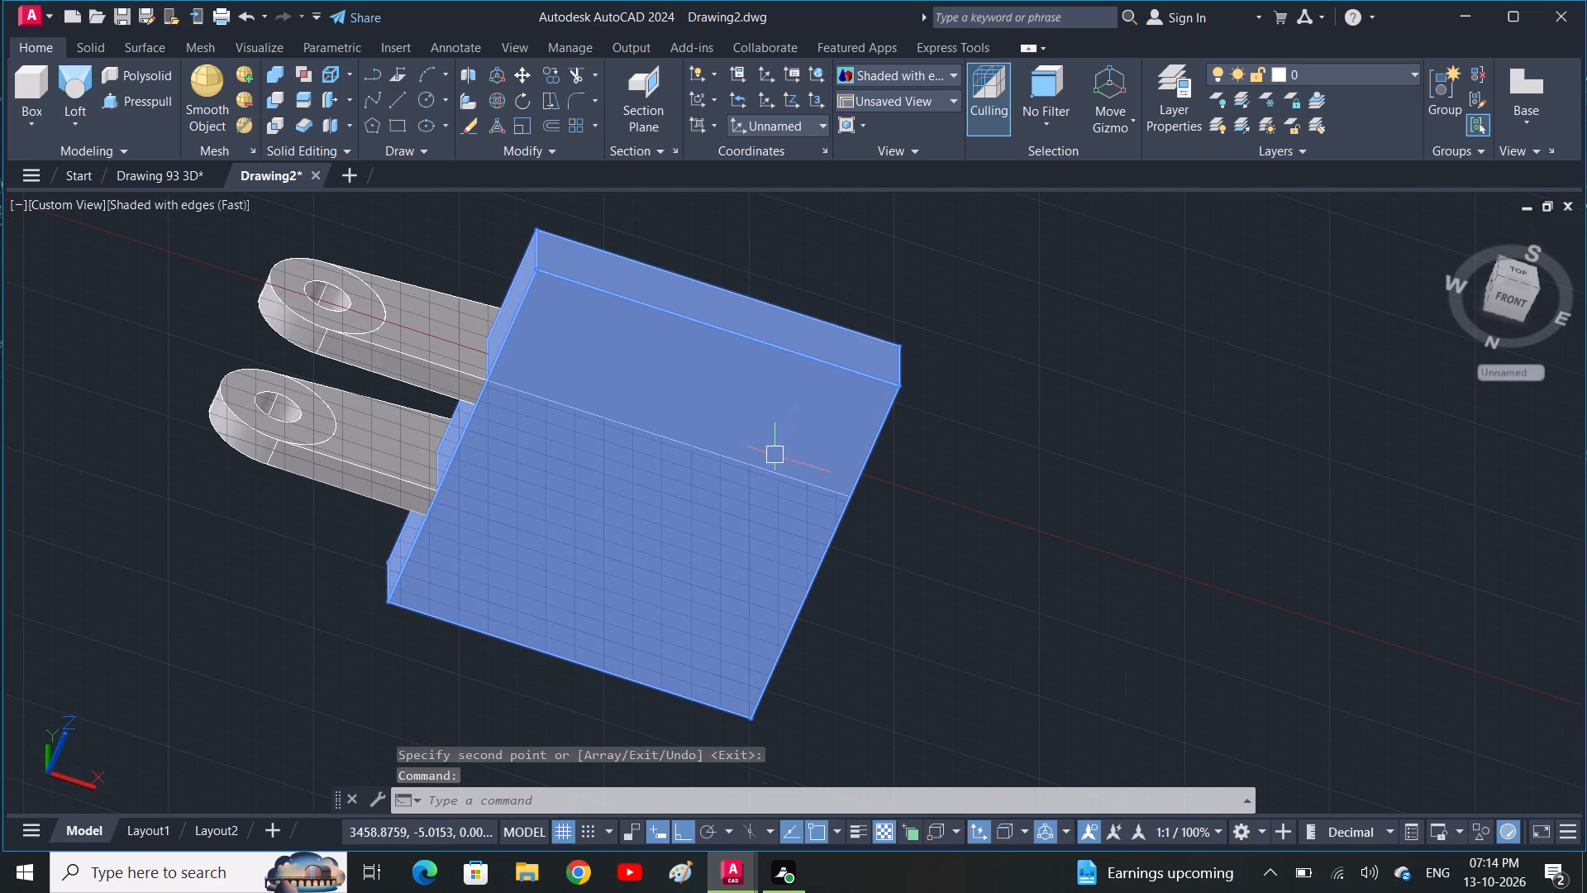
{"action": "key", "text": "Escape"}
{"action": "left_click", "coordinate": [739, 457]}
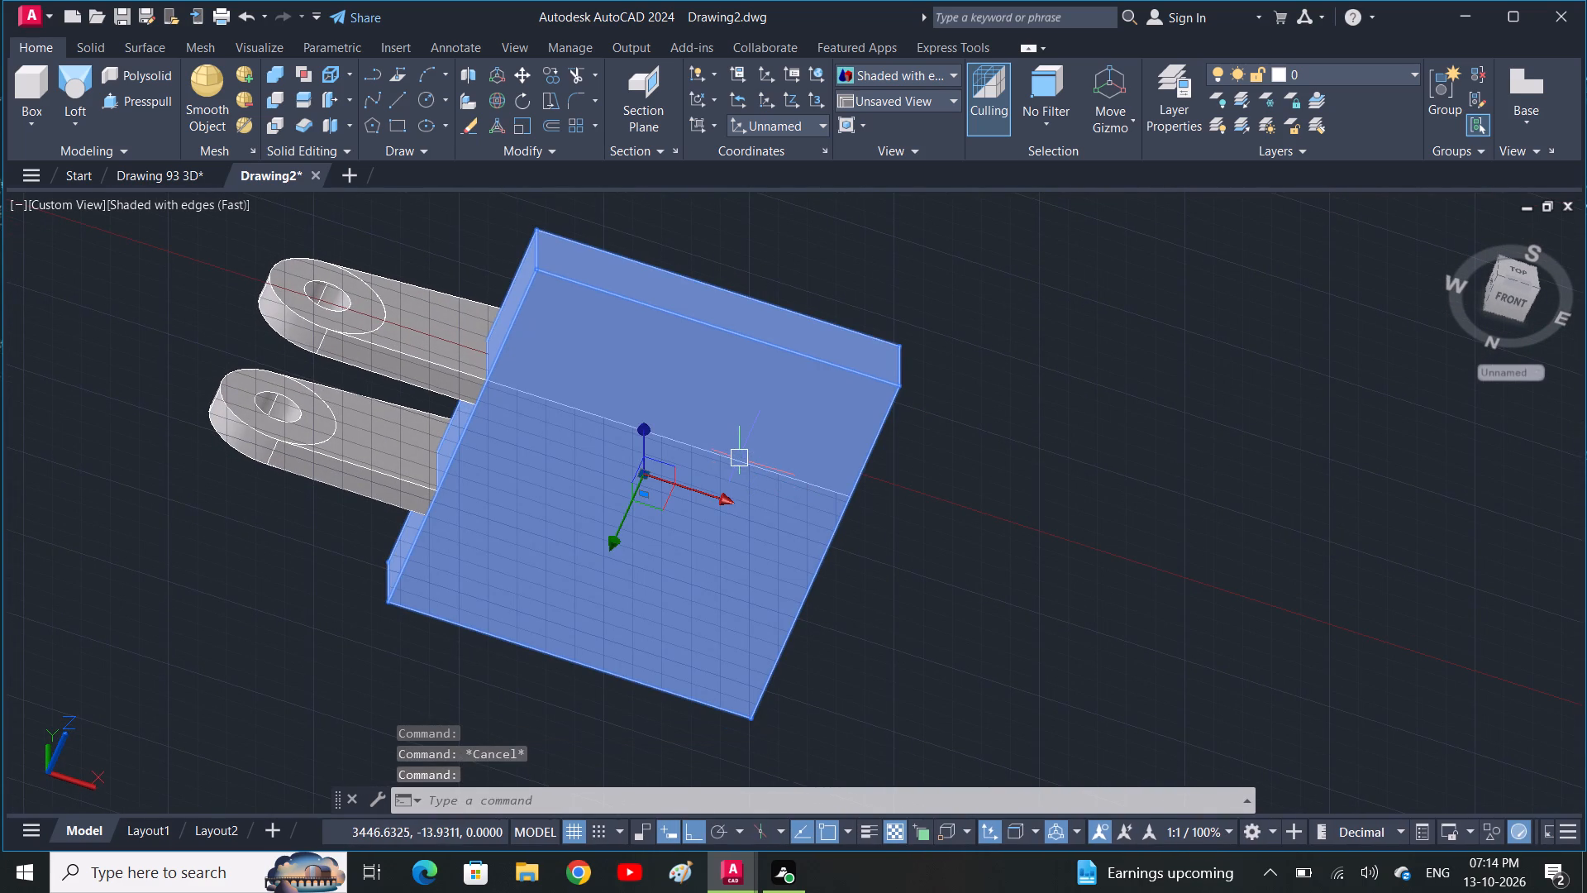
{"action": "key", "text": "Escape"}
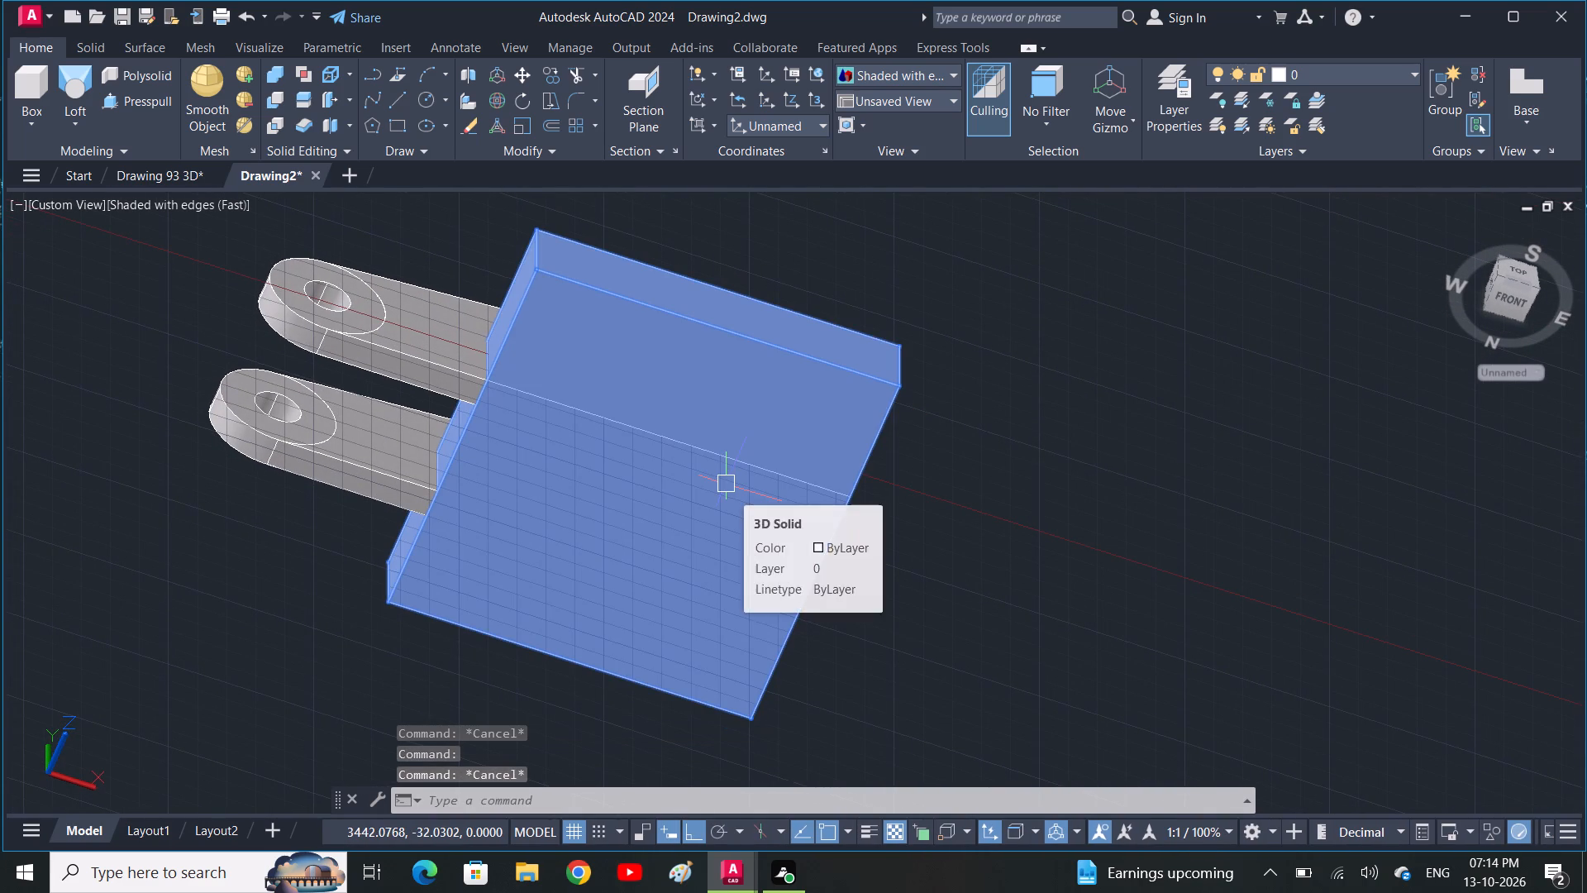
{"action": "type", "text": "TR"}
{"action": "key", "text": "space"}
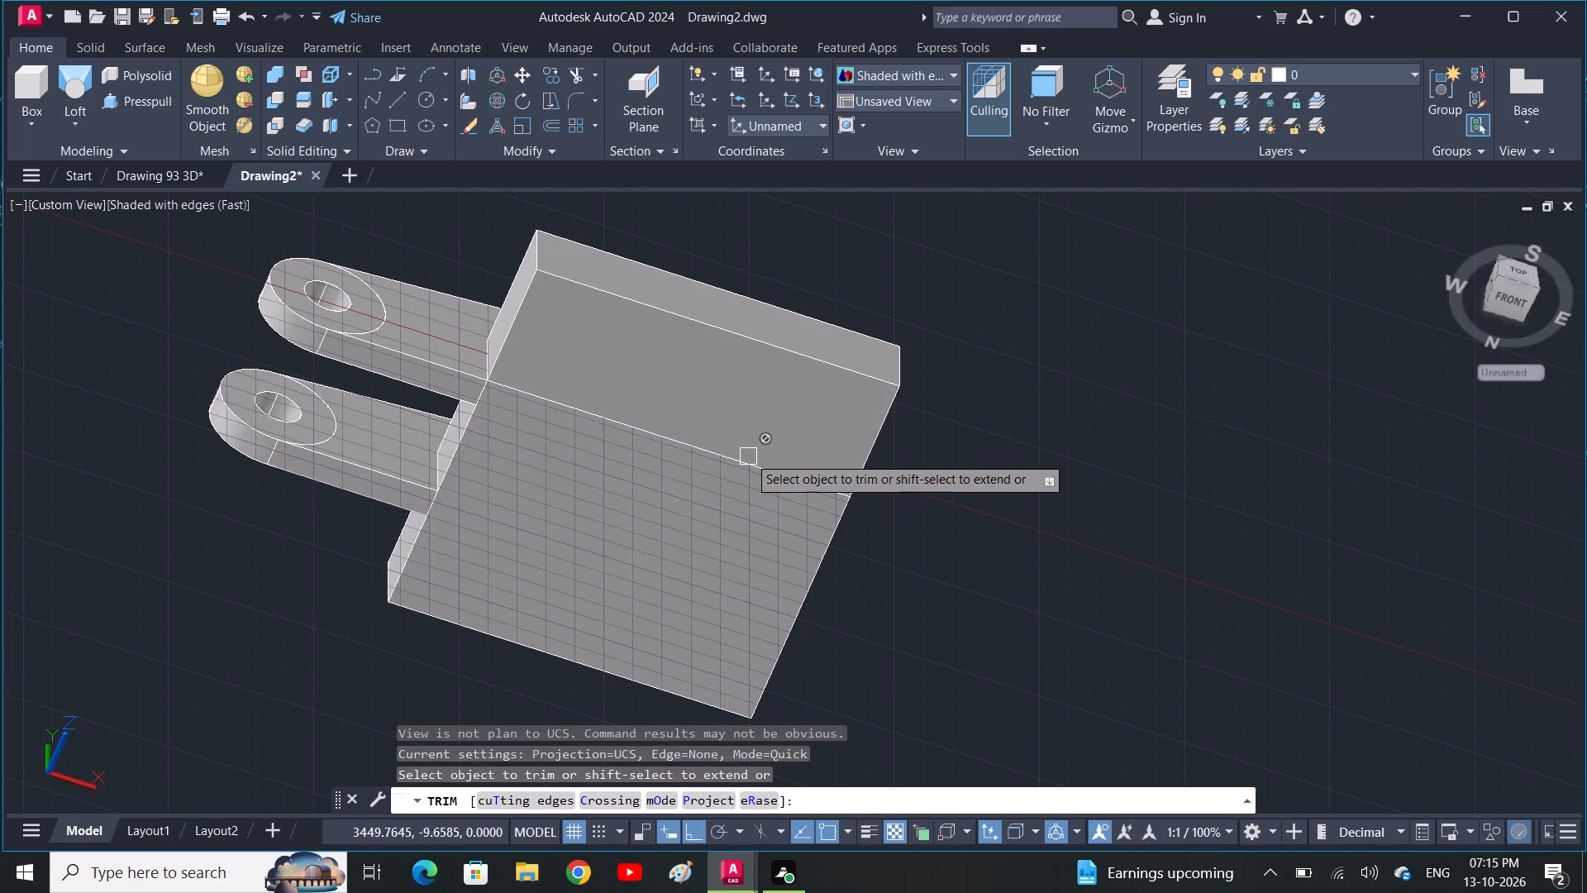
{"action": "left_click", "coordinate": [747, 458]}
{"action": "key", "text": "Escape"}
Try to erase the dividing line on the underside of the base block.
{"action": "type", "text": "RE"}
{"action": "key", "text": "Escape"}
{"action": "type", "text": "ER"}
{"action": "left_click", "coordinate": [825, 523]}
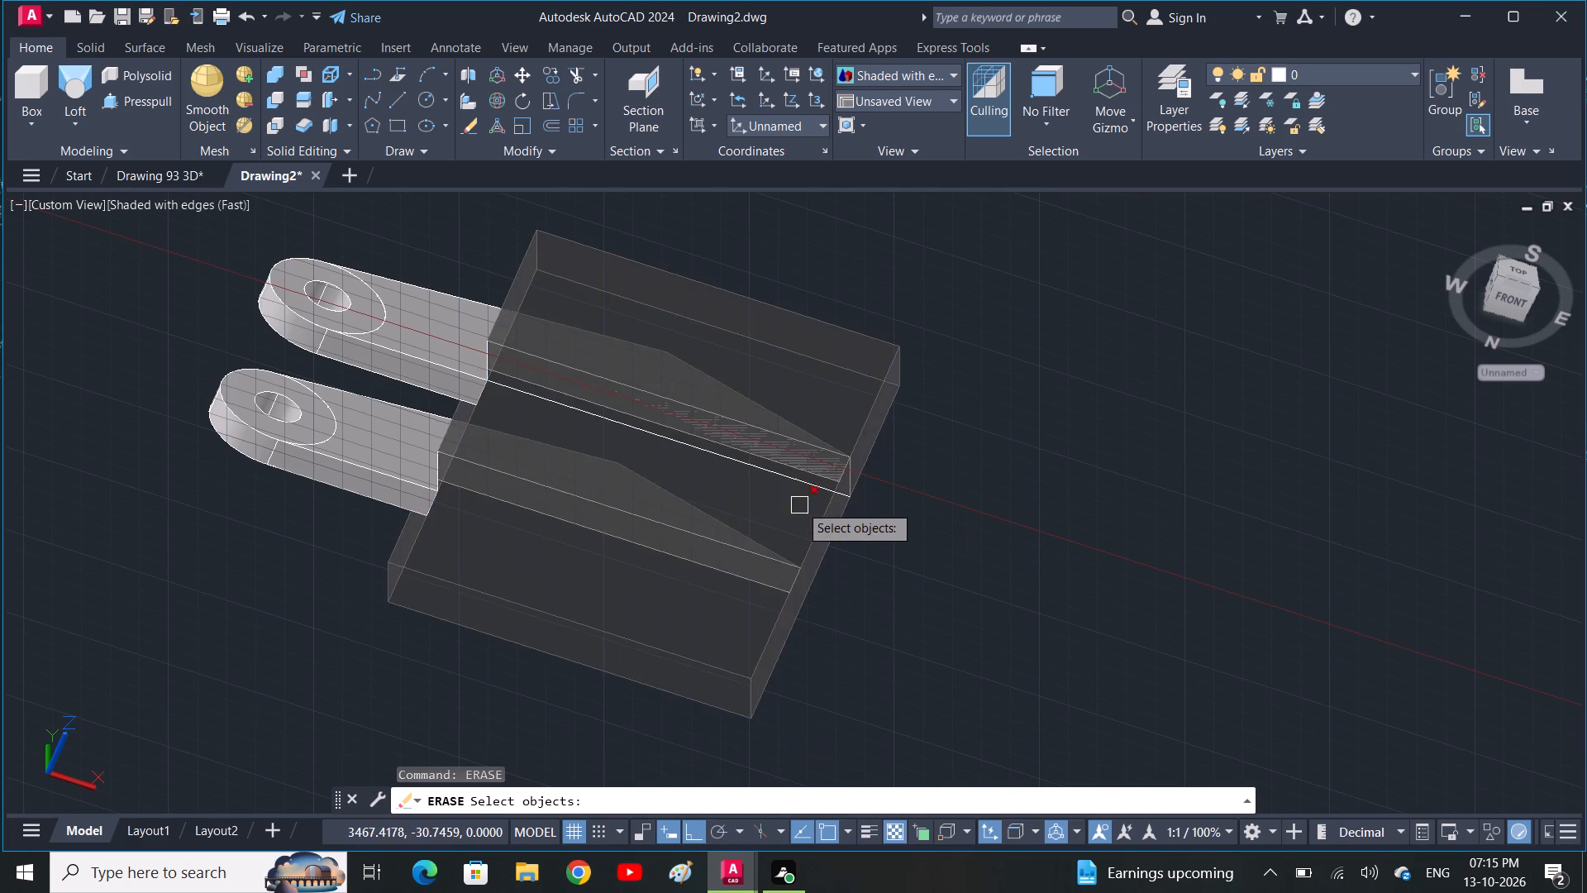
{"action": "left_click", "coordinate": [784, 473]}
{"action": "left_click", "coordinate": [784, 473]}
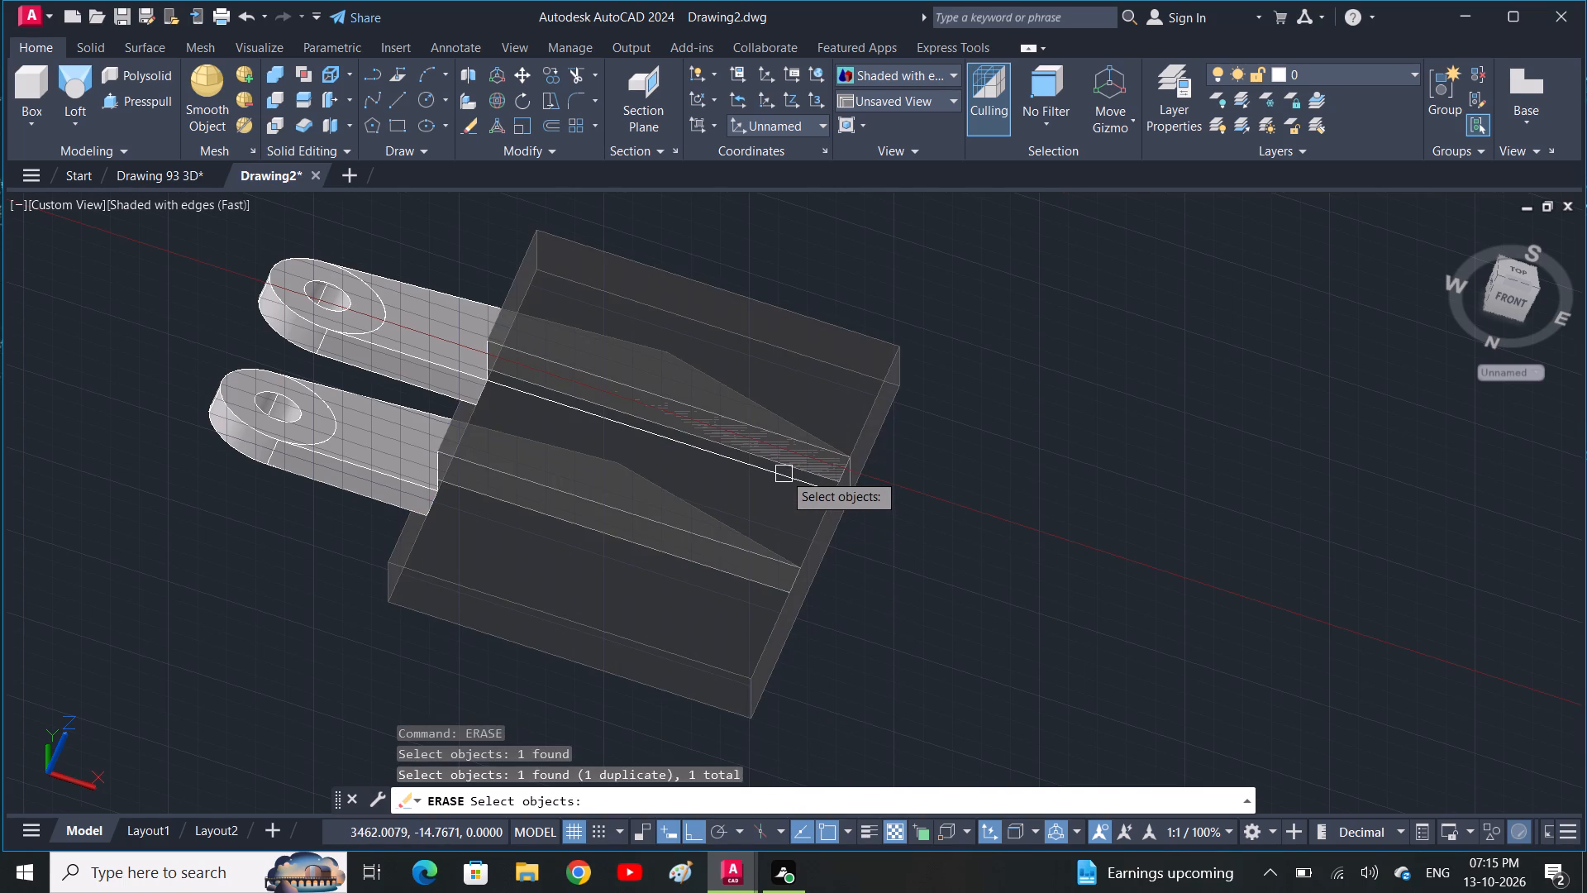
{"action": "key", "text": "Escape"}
Move the whole model, including both arms and the base, freehand in the positive X direction.
{"action": "scroll", "coordinate": [1101, 567], "scroll_direction": "down", "scroll_amount": 2}
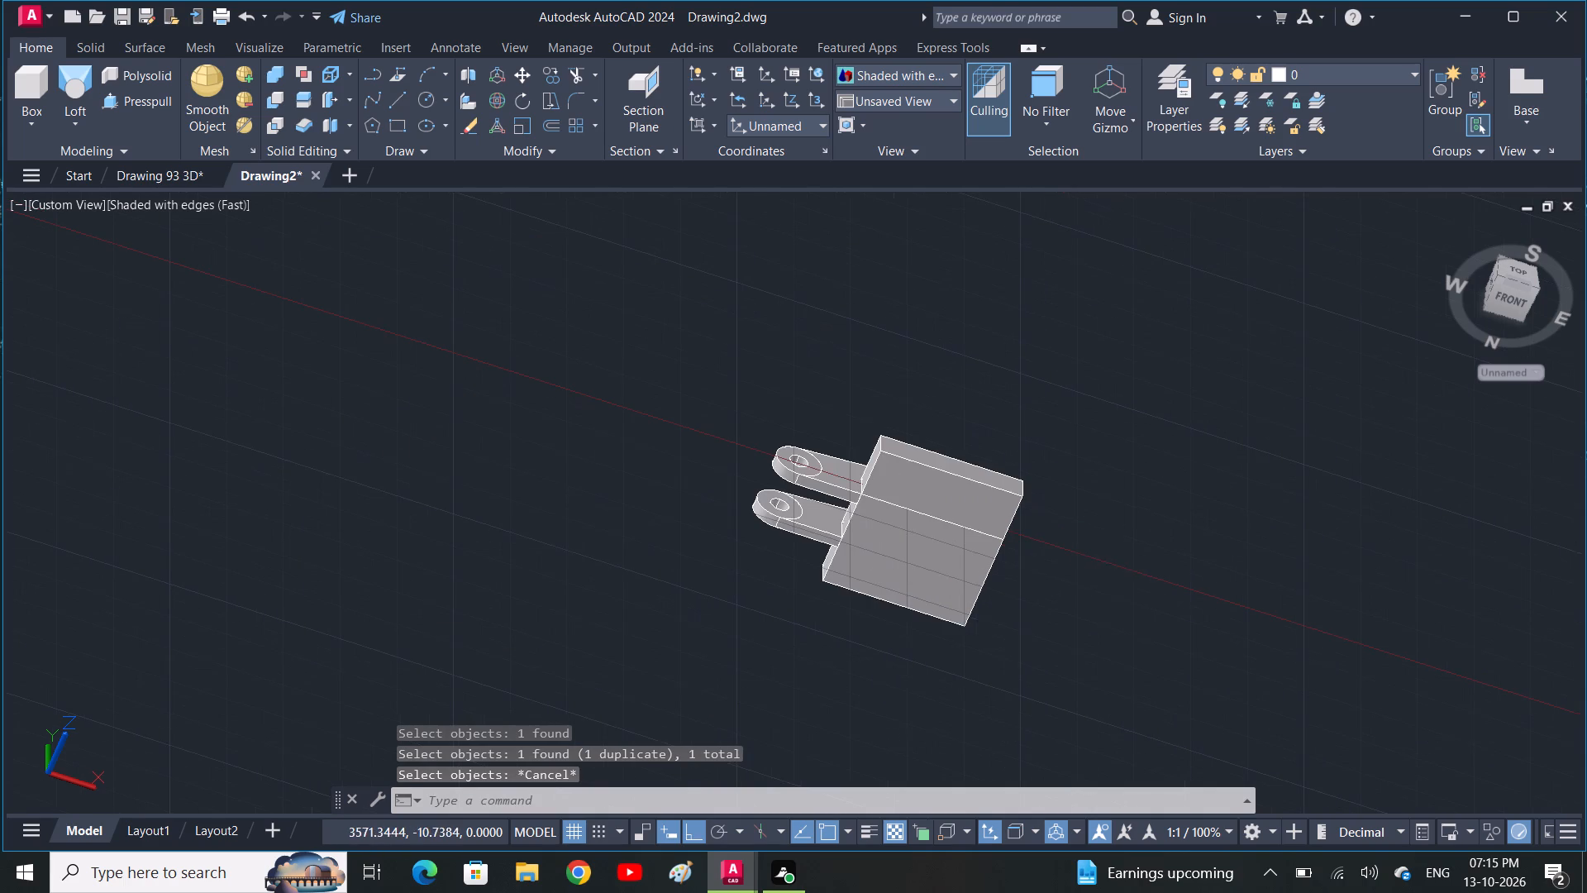
{"action": "scroll", "coordinate": [1004, 588], "scroll_direction": "up", "scroll_amount": 2}
{"action": "left_click", "coordinate": [1097, 693]}
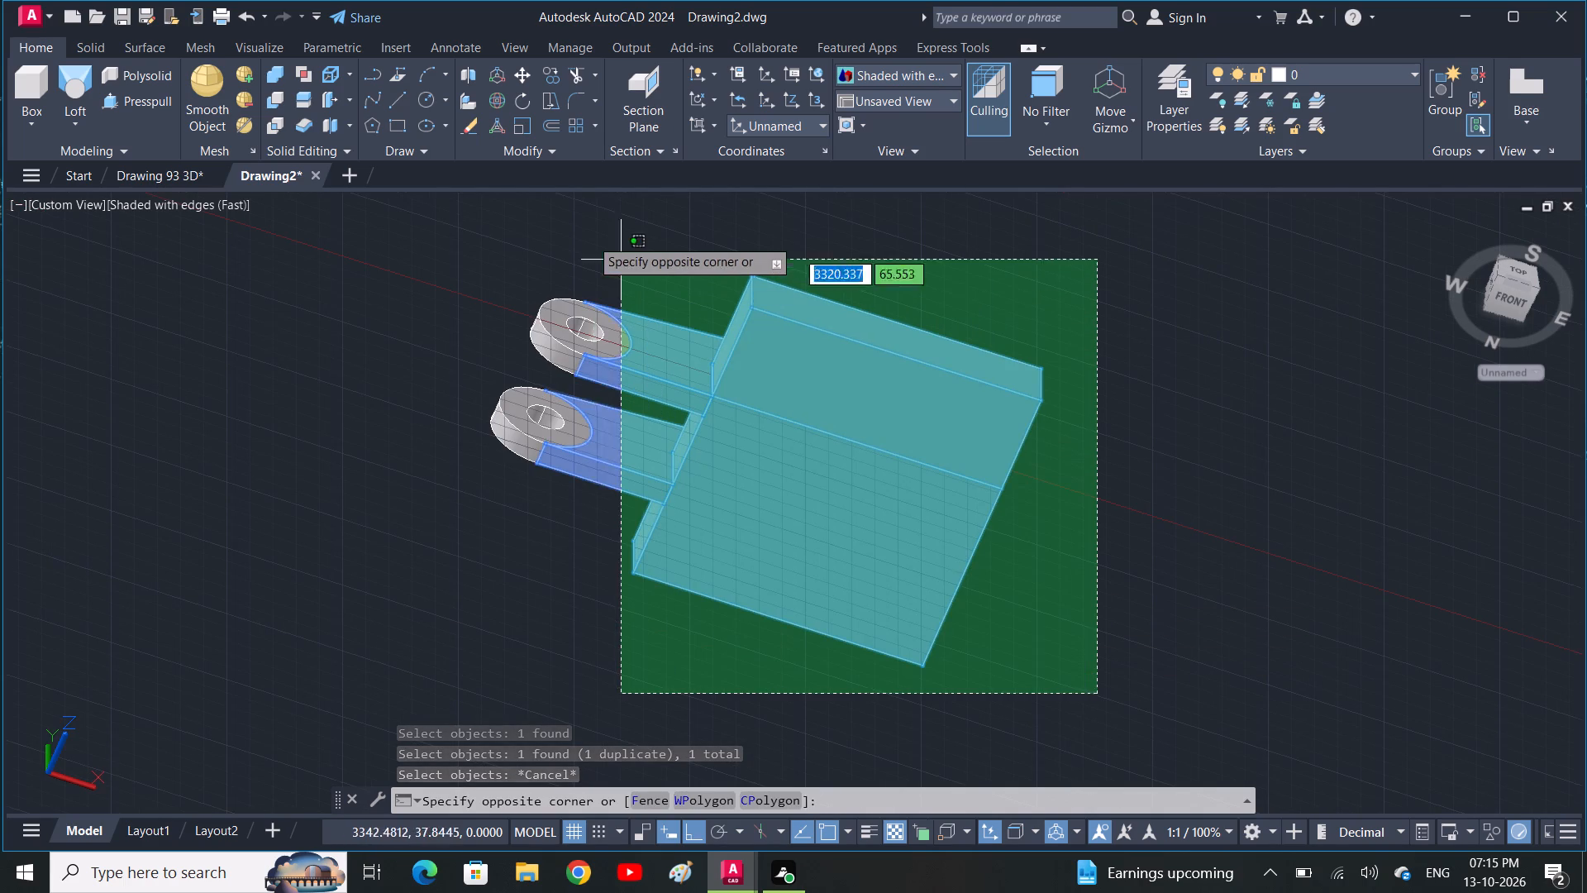
{"action": "left_click", "coordinate": [586, 236]}
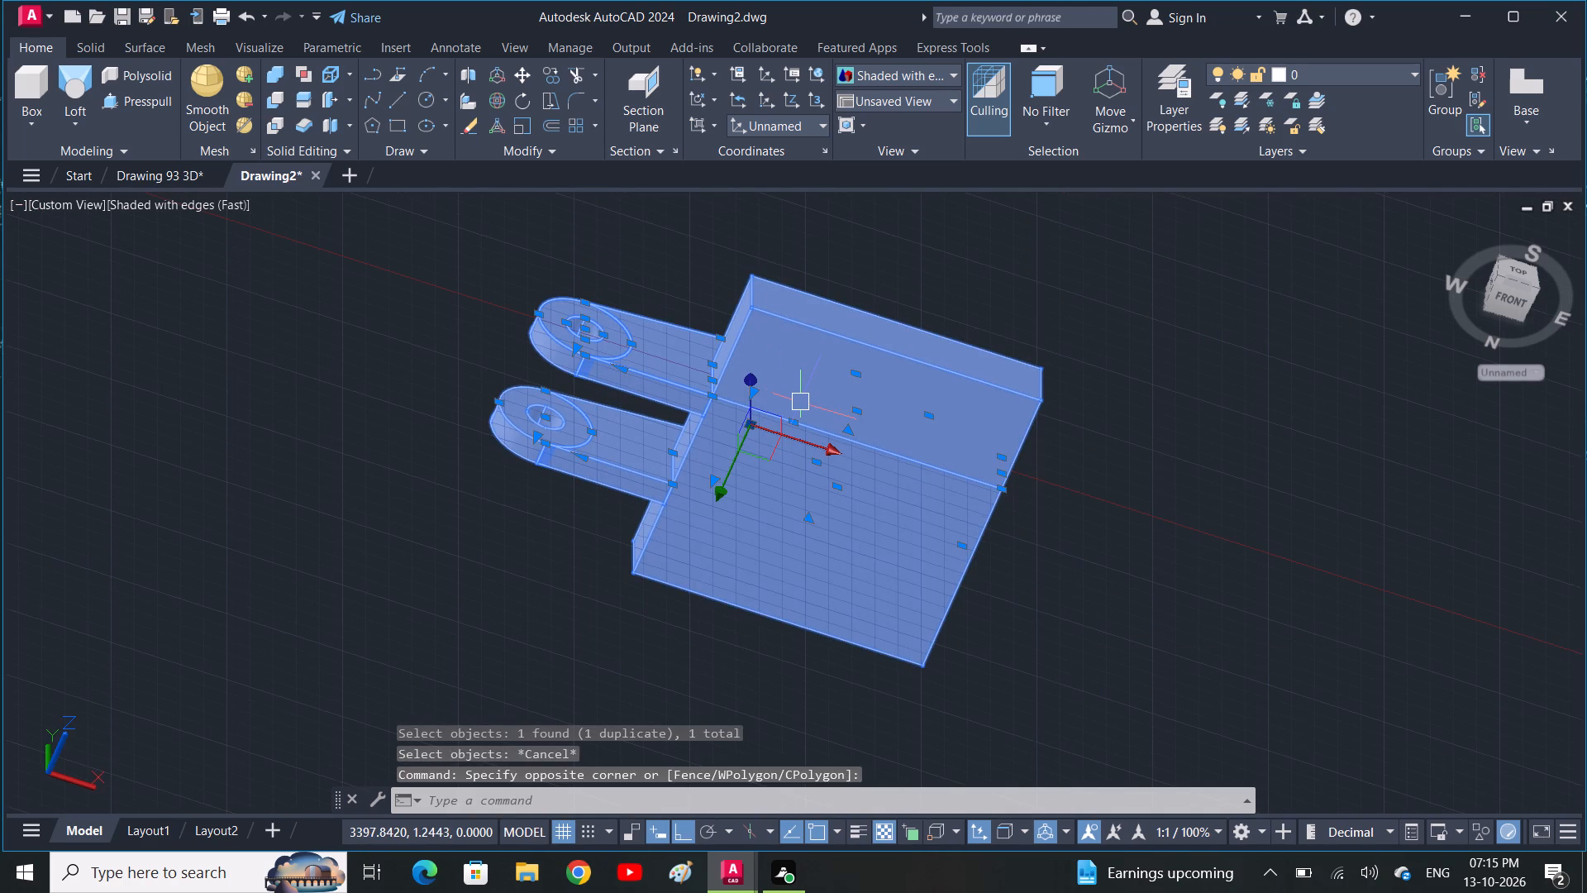
{"action": "key", "text": "m"}
{"action": "key", "text": "space"}
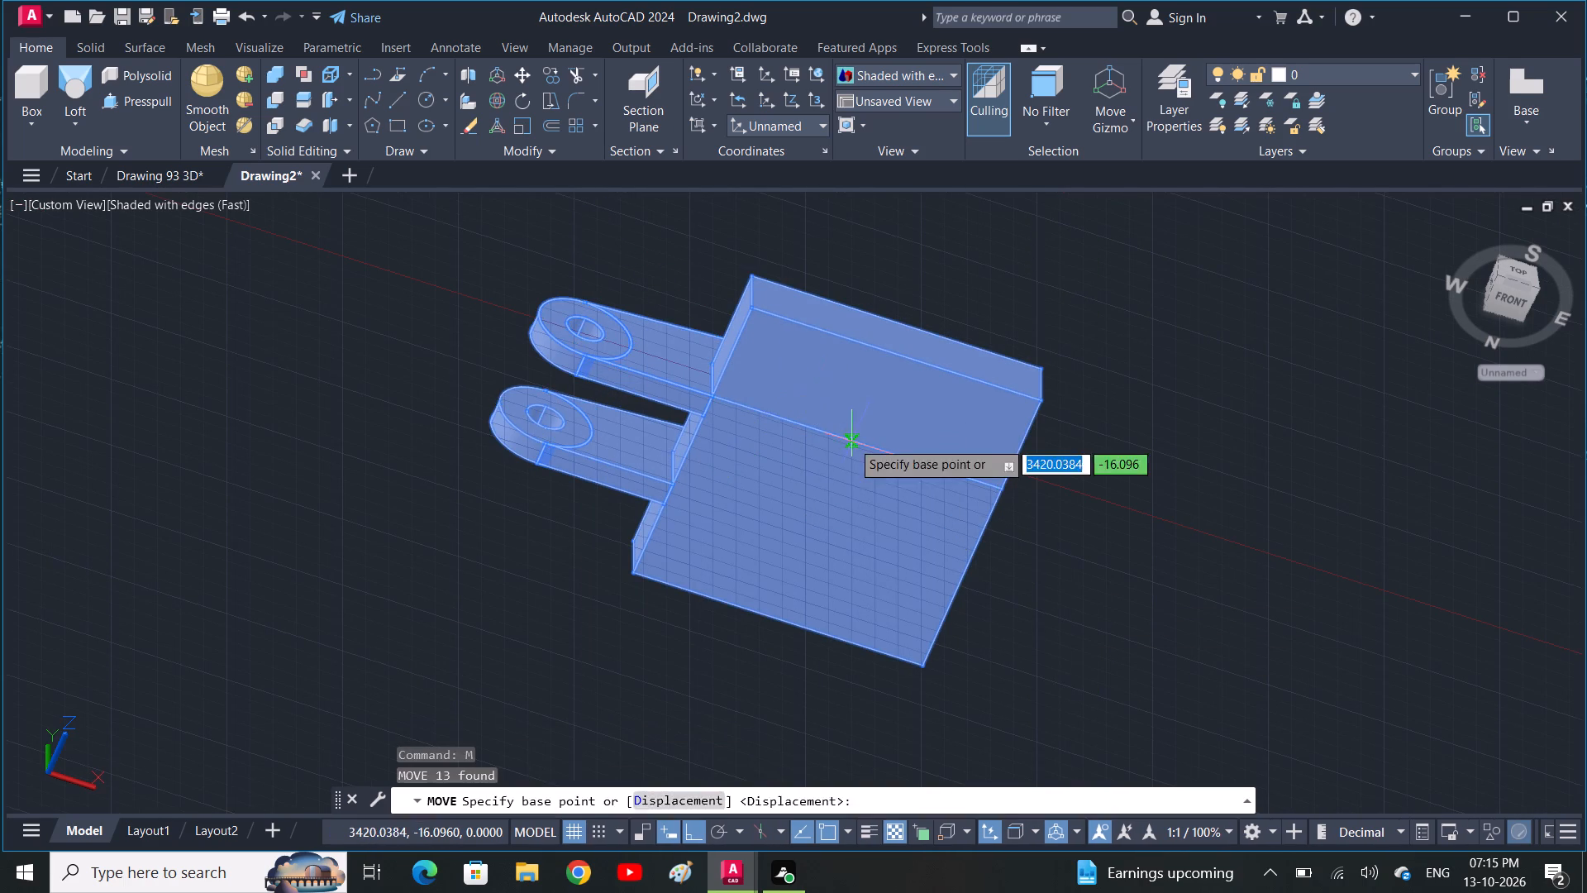
{"action": "left_click", "coordinate": [852, 441]}
{"action": "left_click", "coordinate": [1206, 532]}
Examine the two-armed part from its side, underside and upper face.
{"action": "middle_click_drag", "start_coordinate": [1206, 575], "coordinate": [899, 437]}
{"action": "middle_click_drag", "start_coordinate": [1006, 425], "coordinate": [993, 470], "text": "shift"}
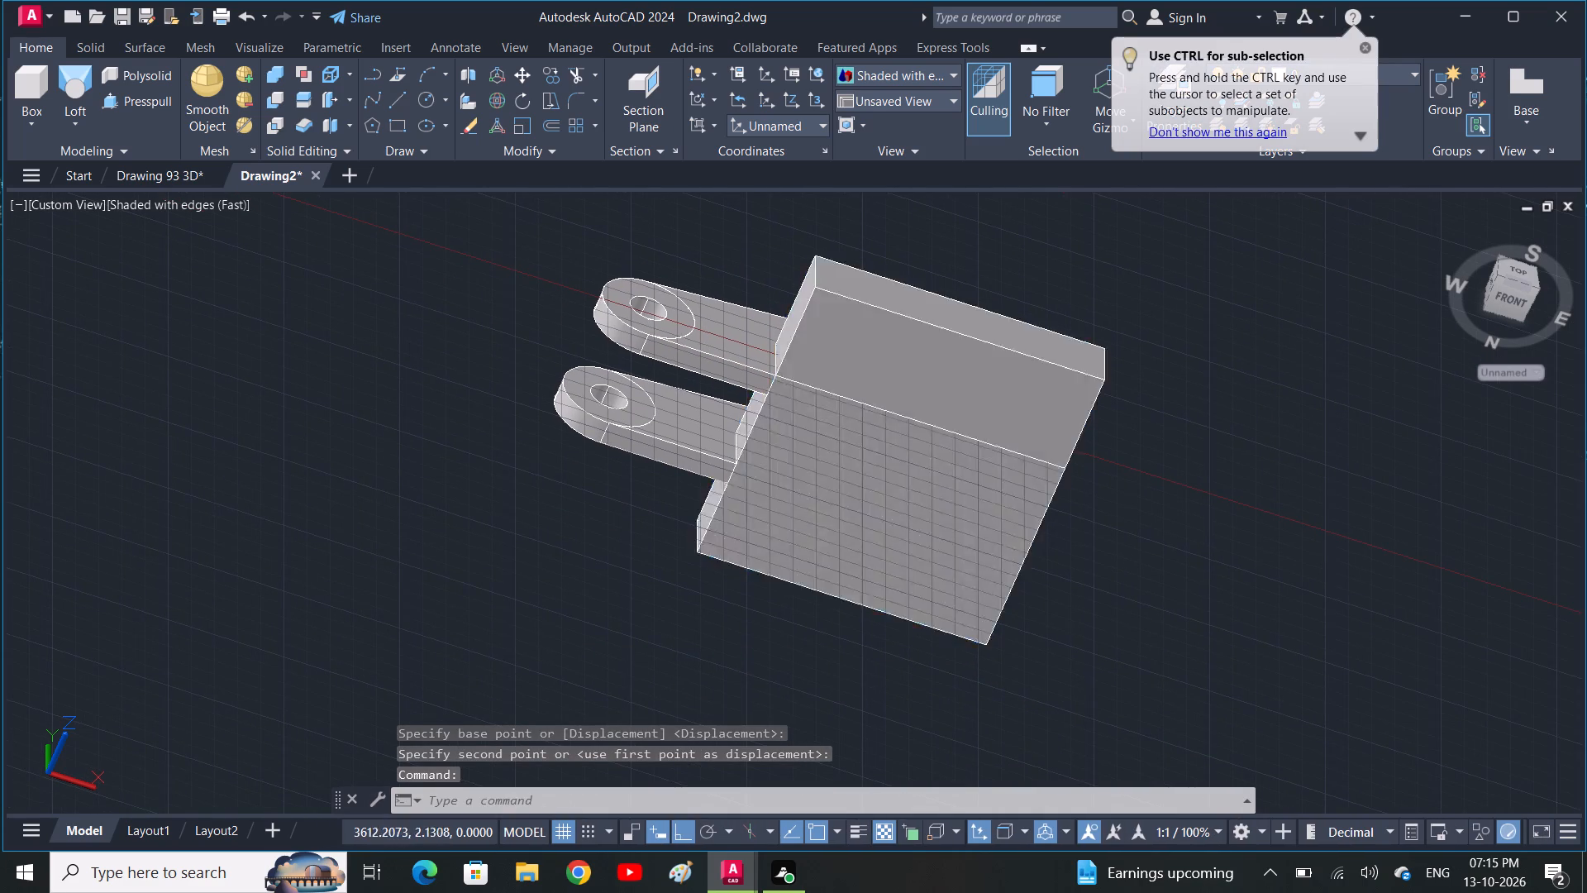
{"action": "middle_click_drag", "start_coordinate": [993, 470], "coordinate": [1213, 711], "text": "shift"}
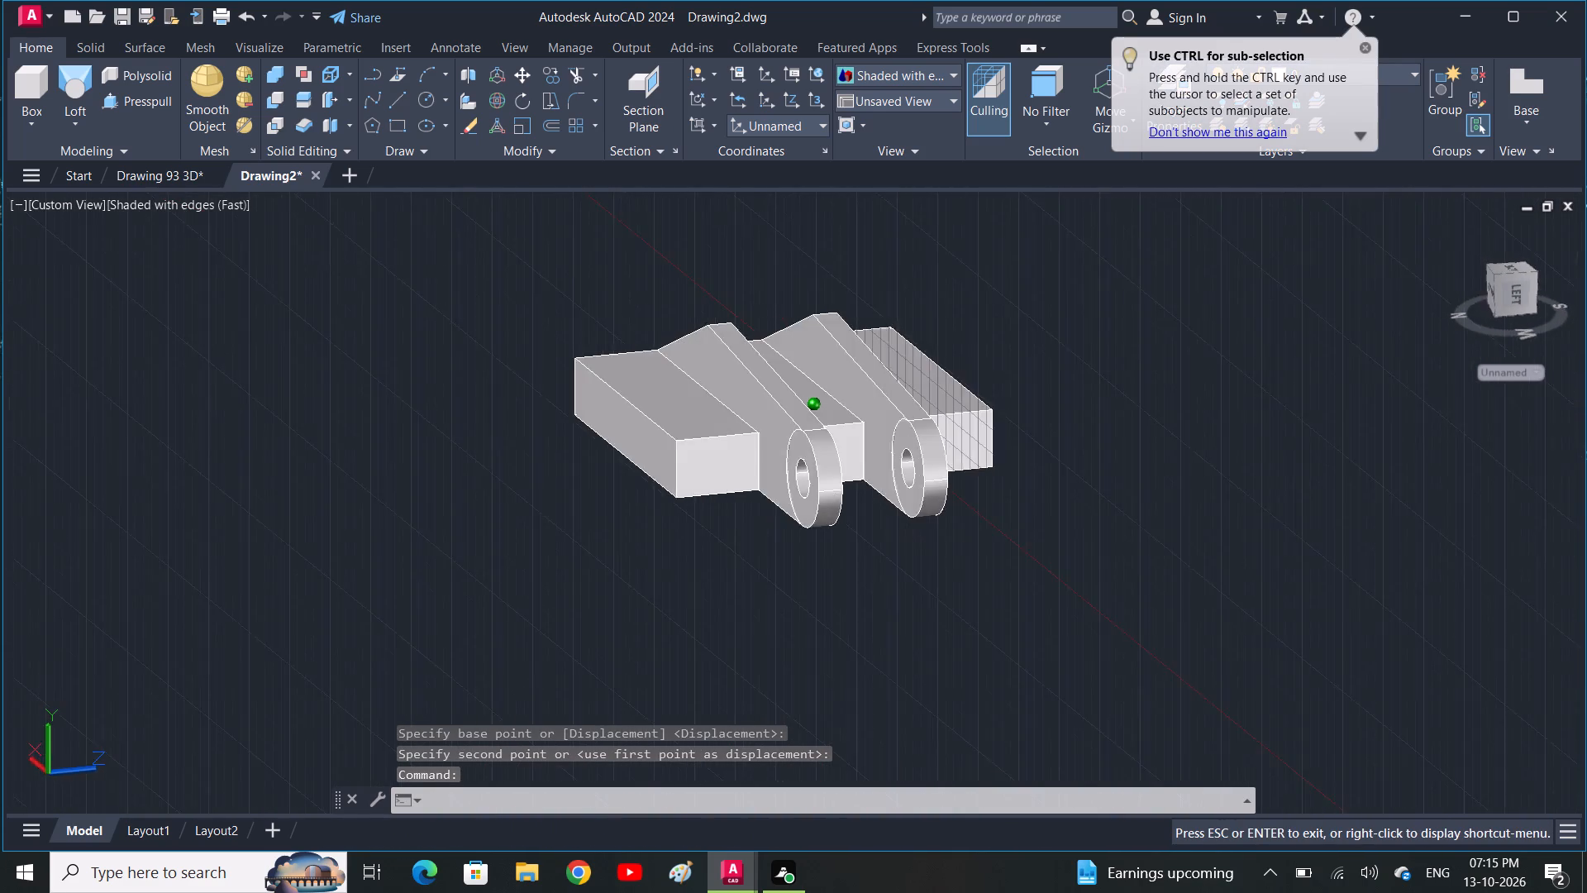
{"action": "middle_click_drag", "start_coordinate": [1213, 711], "coordinate": [965, 692], "text": "shift"}
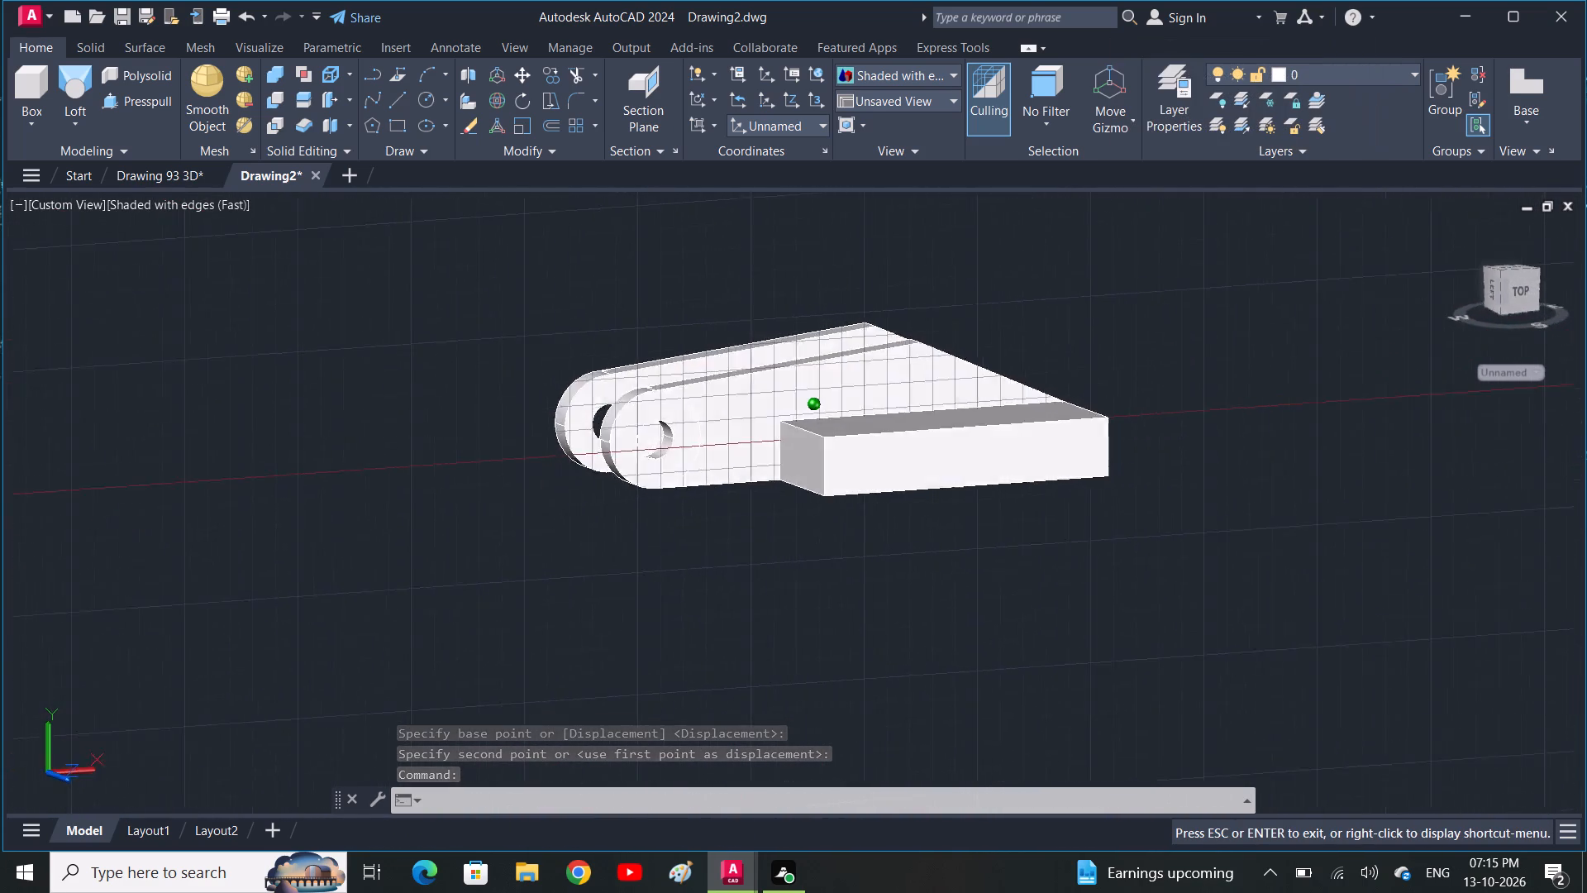
{"action": "middle_click_drag", "start_coordinate": [965, 692], "coordinate": [960, 291], "text": "shift"}
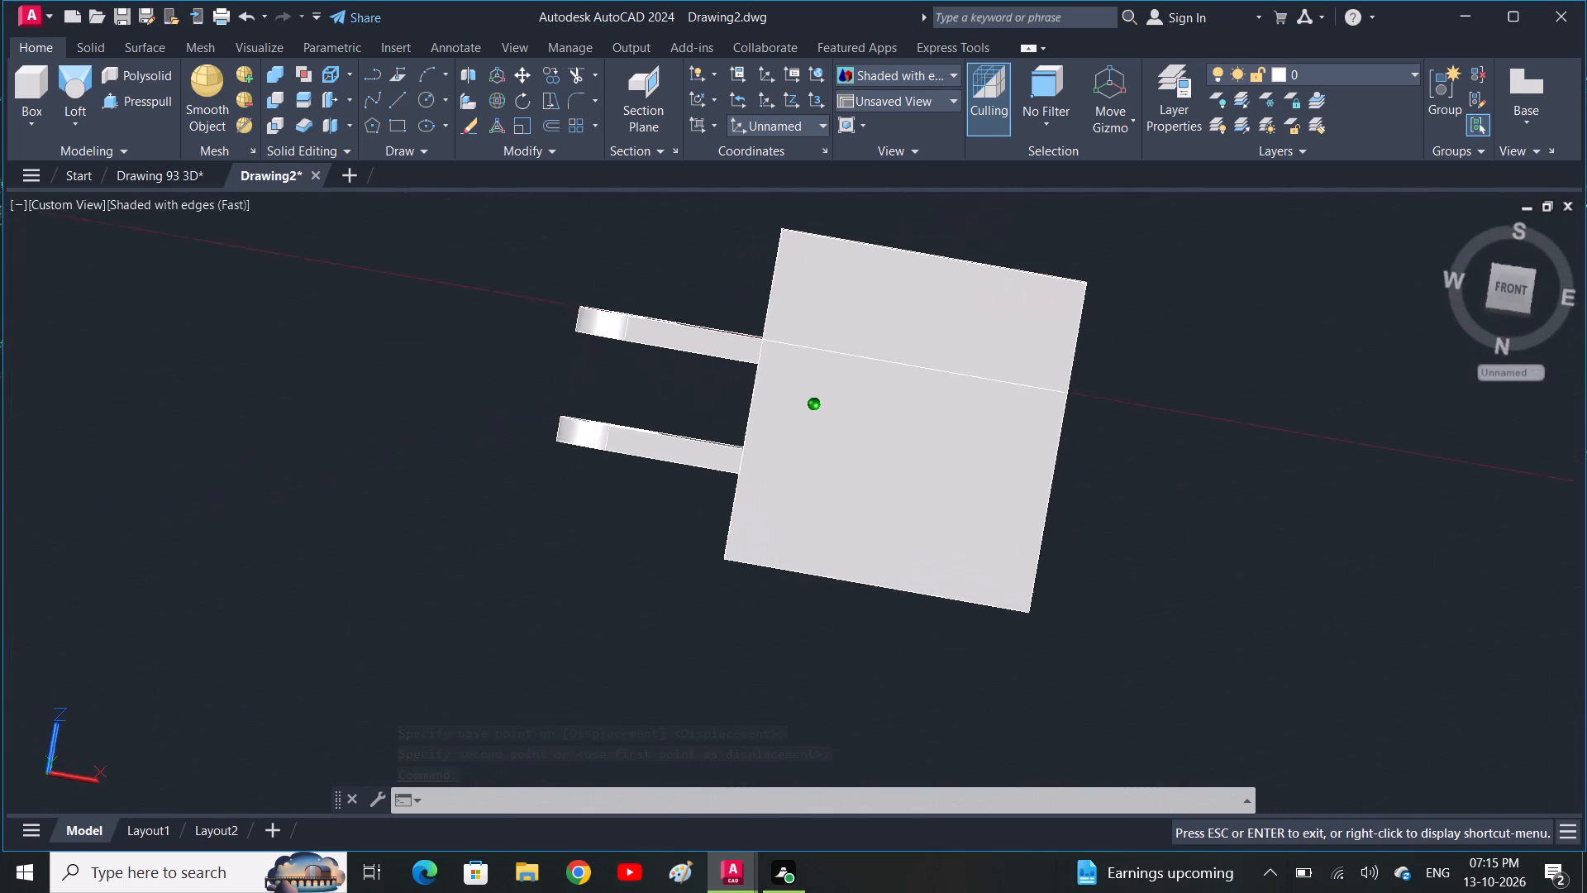
{"action": "middle_click_drag", "start_coordinate": [960, 291], "coordinate": [822, 680], "text": "shift"}
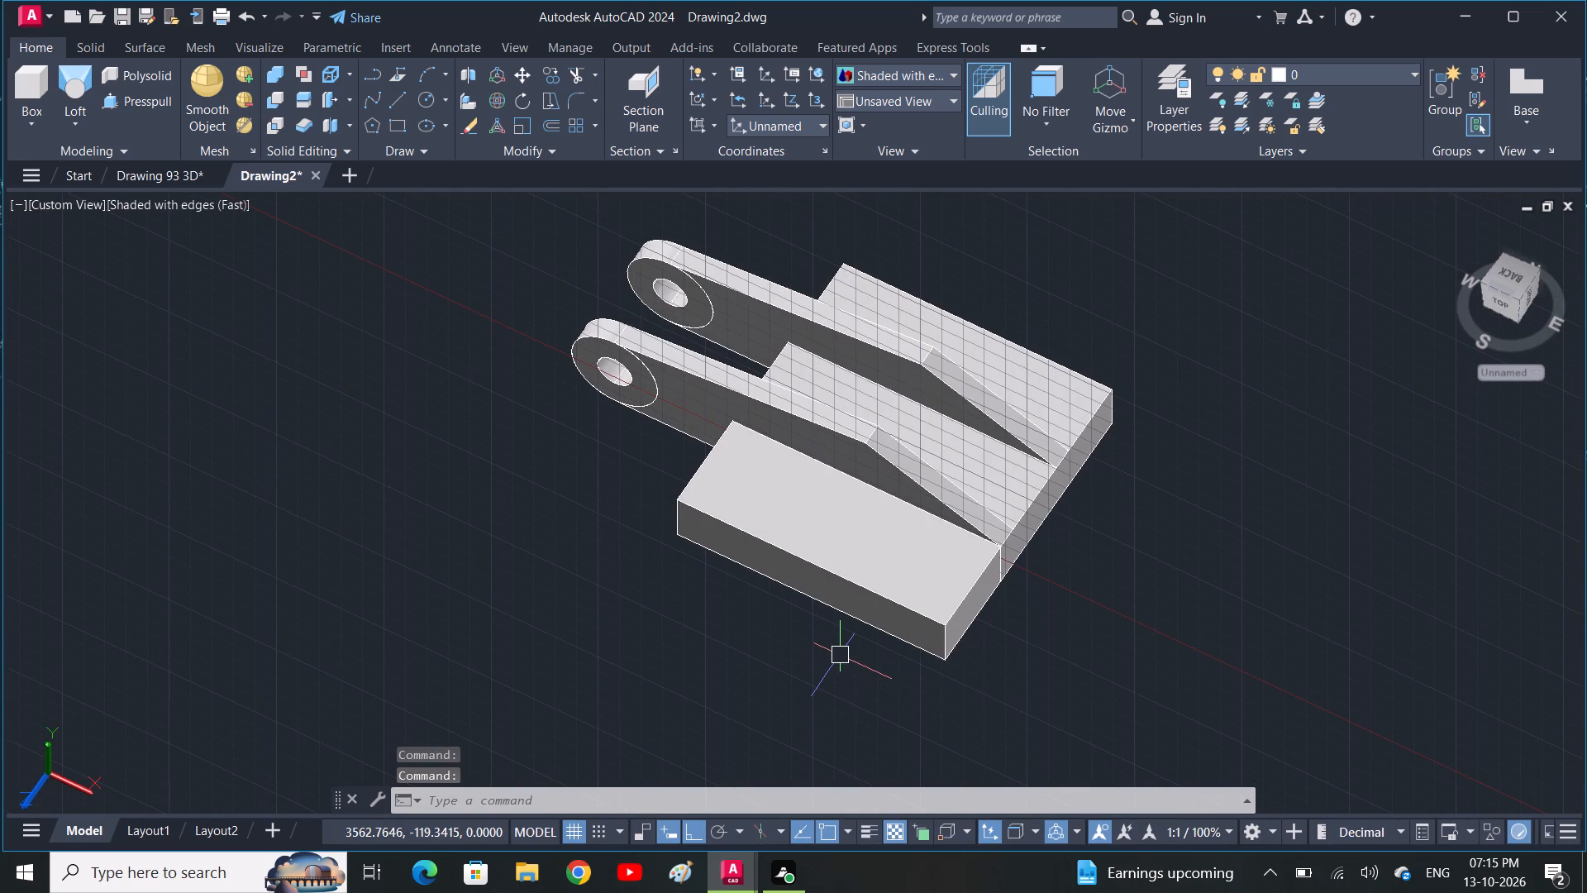
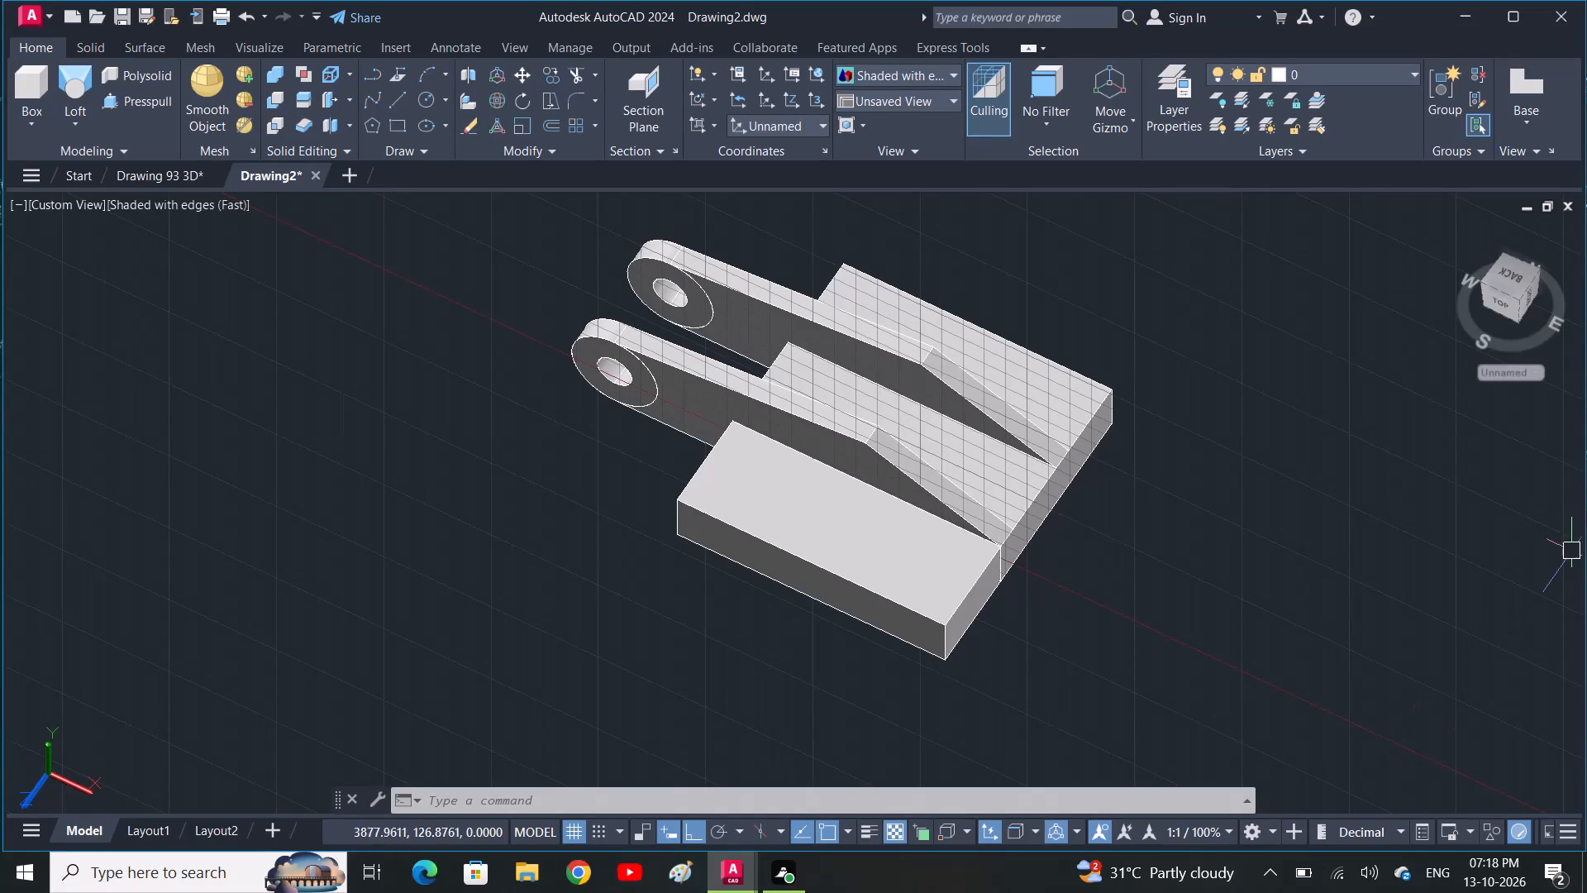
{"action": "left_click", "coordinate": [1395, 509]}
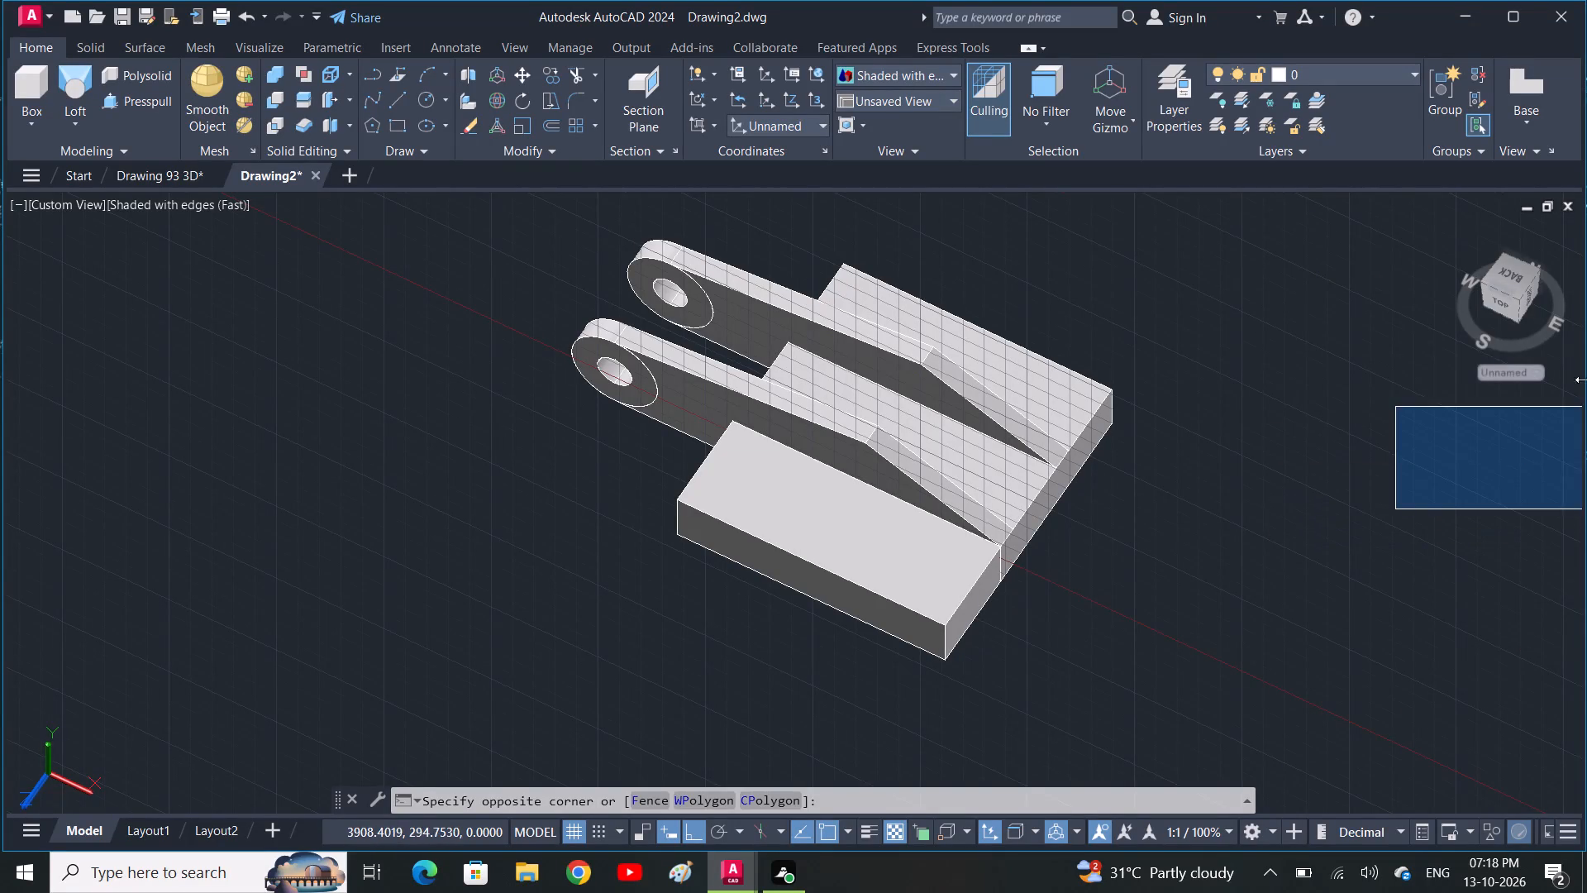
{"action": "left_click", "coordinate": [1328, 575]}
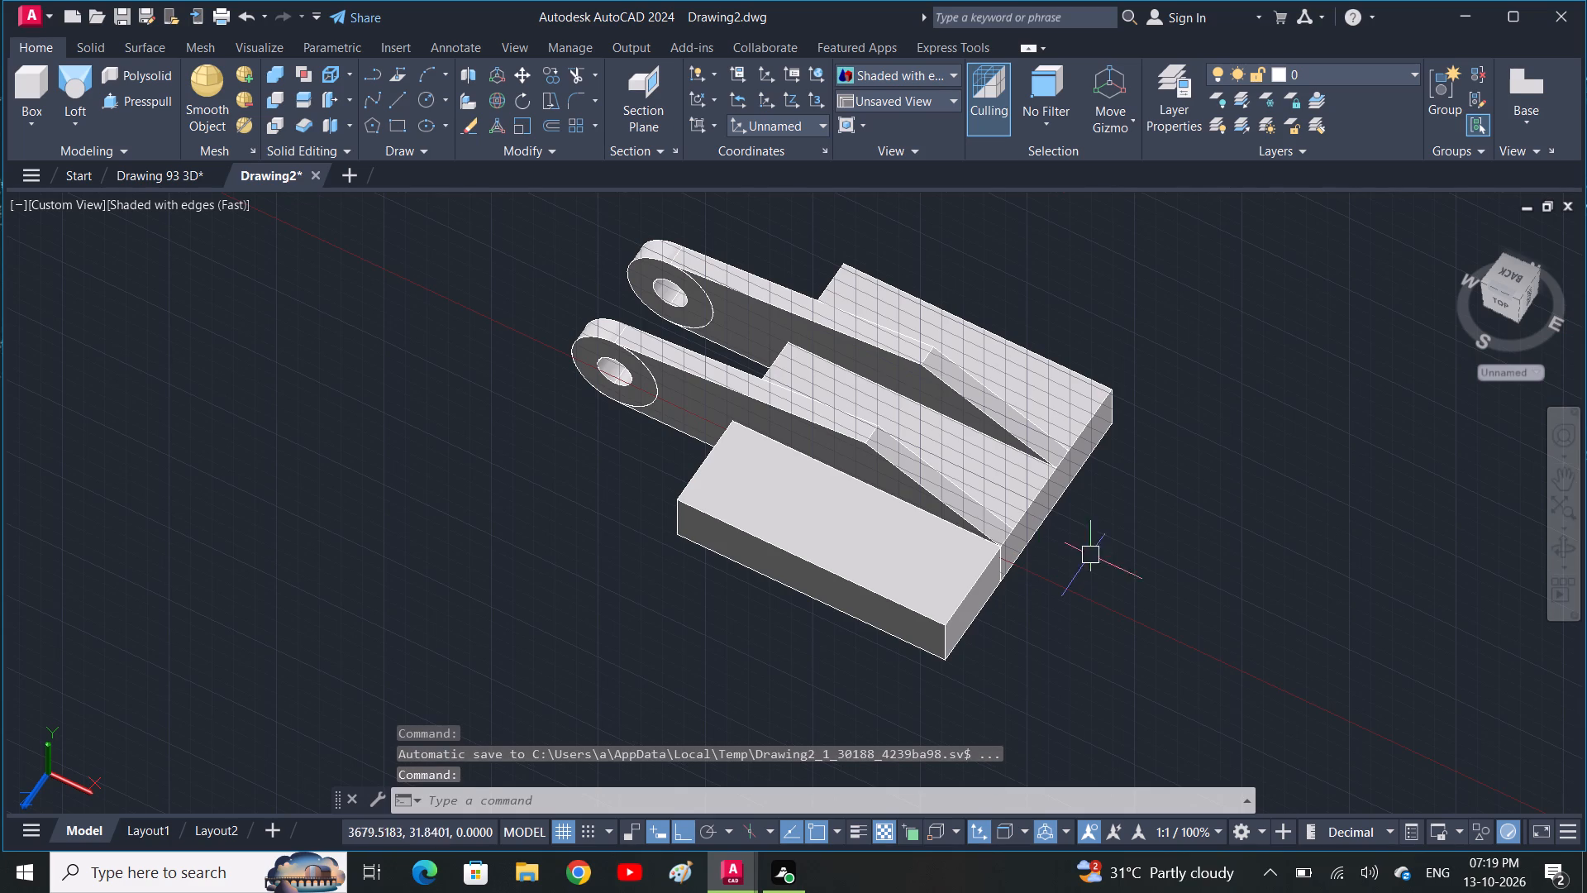
Orbit around the two-armed bracket to examine its arms, ring holes and base block from the front, end and upper sides.
{"action": "left_click", "coordinate": [1564, 558]}
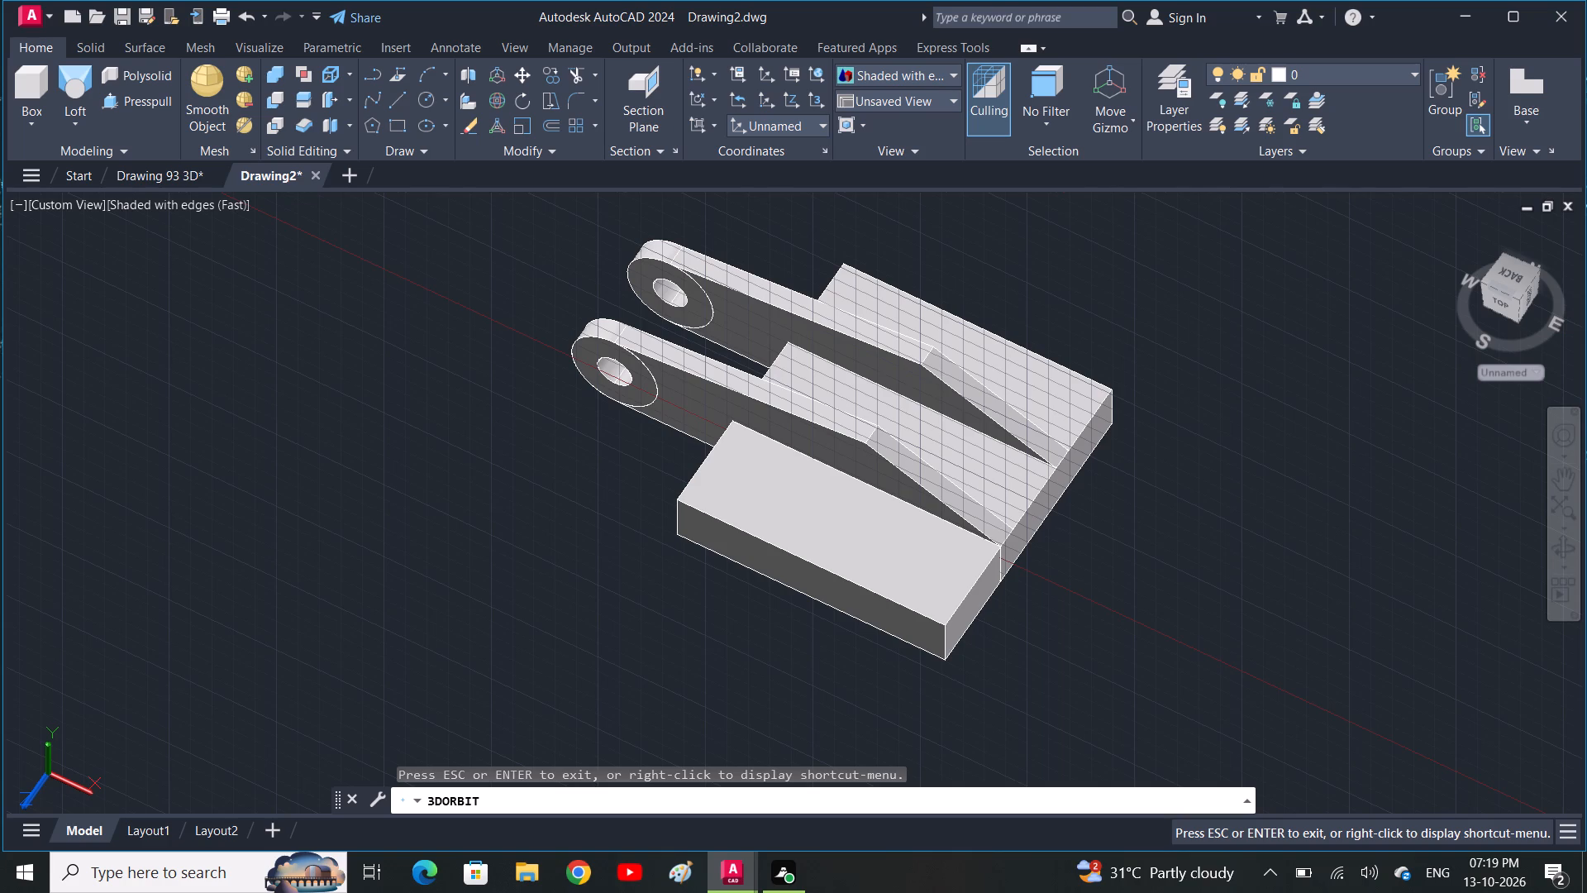
{"action": "left_click_drag", "start_coordinate": [599, 618], "coordinate": [679, 541]}
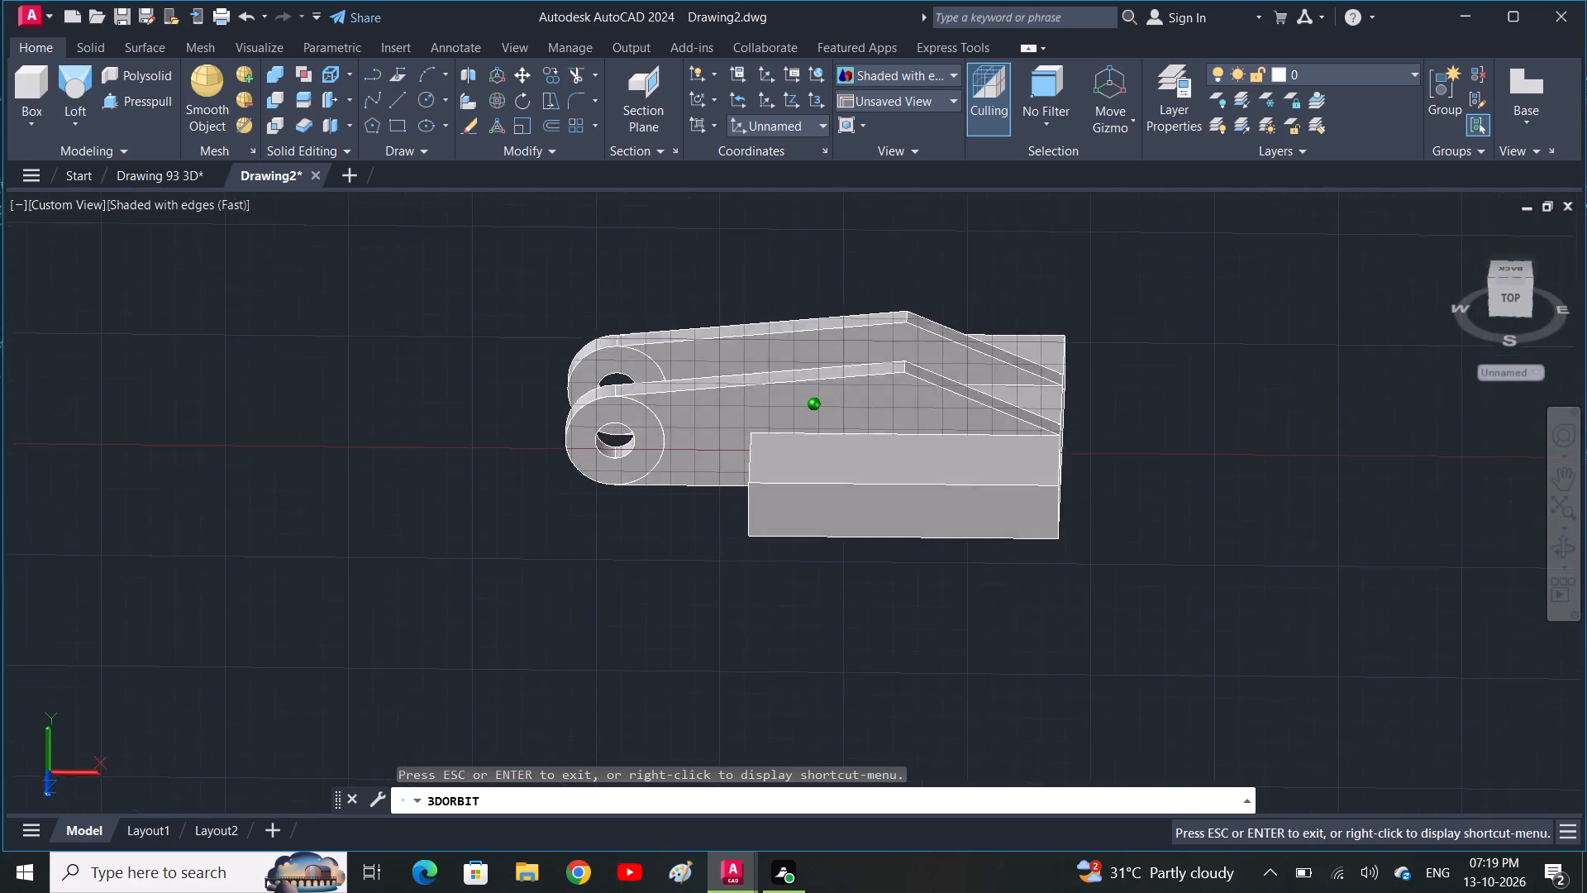
{"action": "left_click_drag", "start_coordinate": [679, 541], "coordinate": [379, 458]}
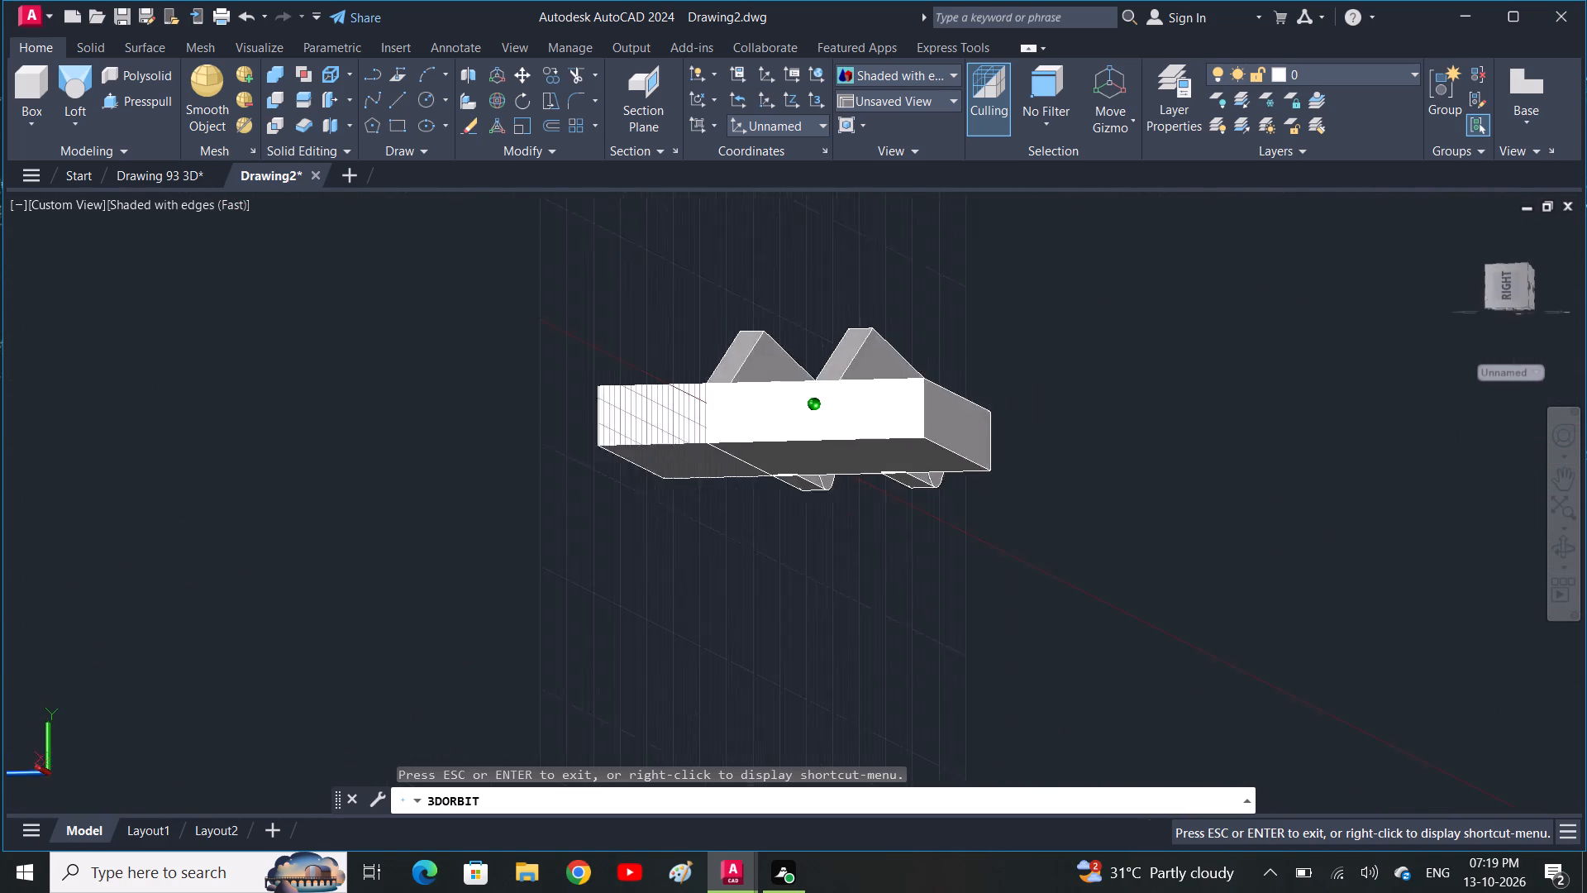
{"action": "left_click_drag", "start_coordinate": [379, 458], "coordinate": [800, 480]}
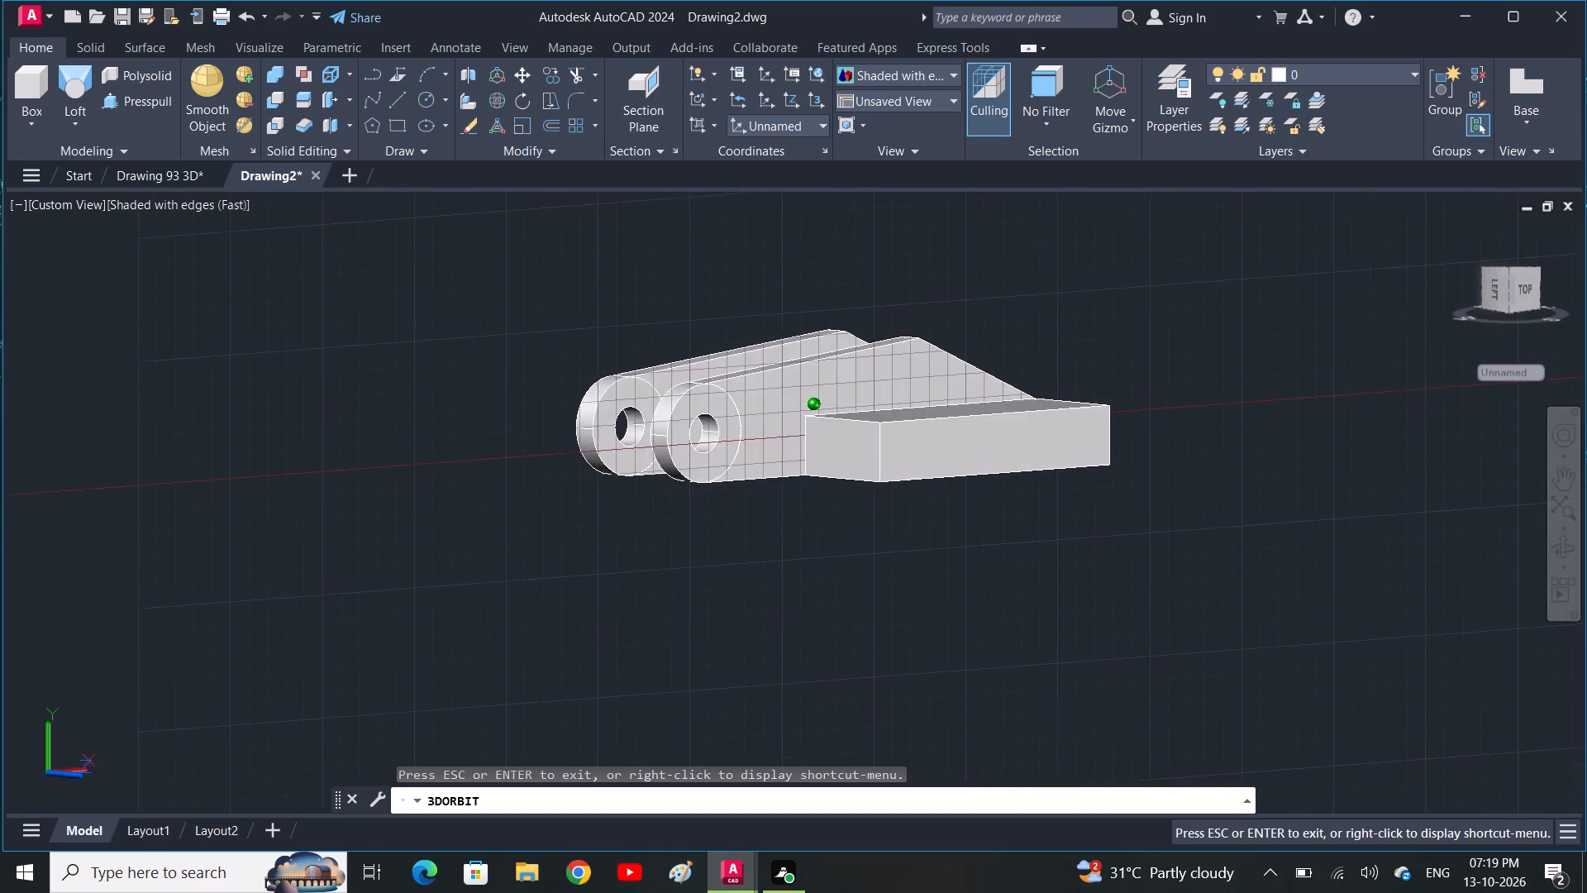
{"action": "left_click_drag", "start_coordinate": [800, 480], "coordinate": [718, 558]}
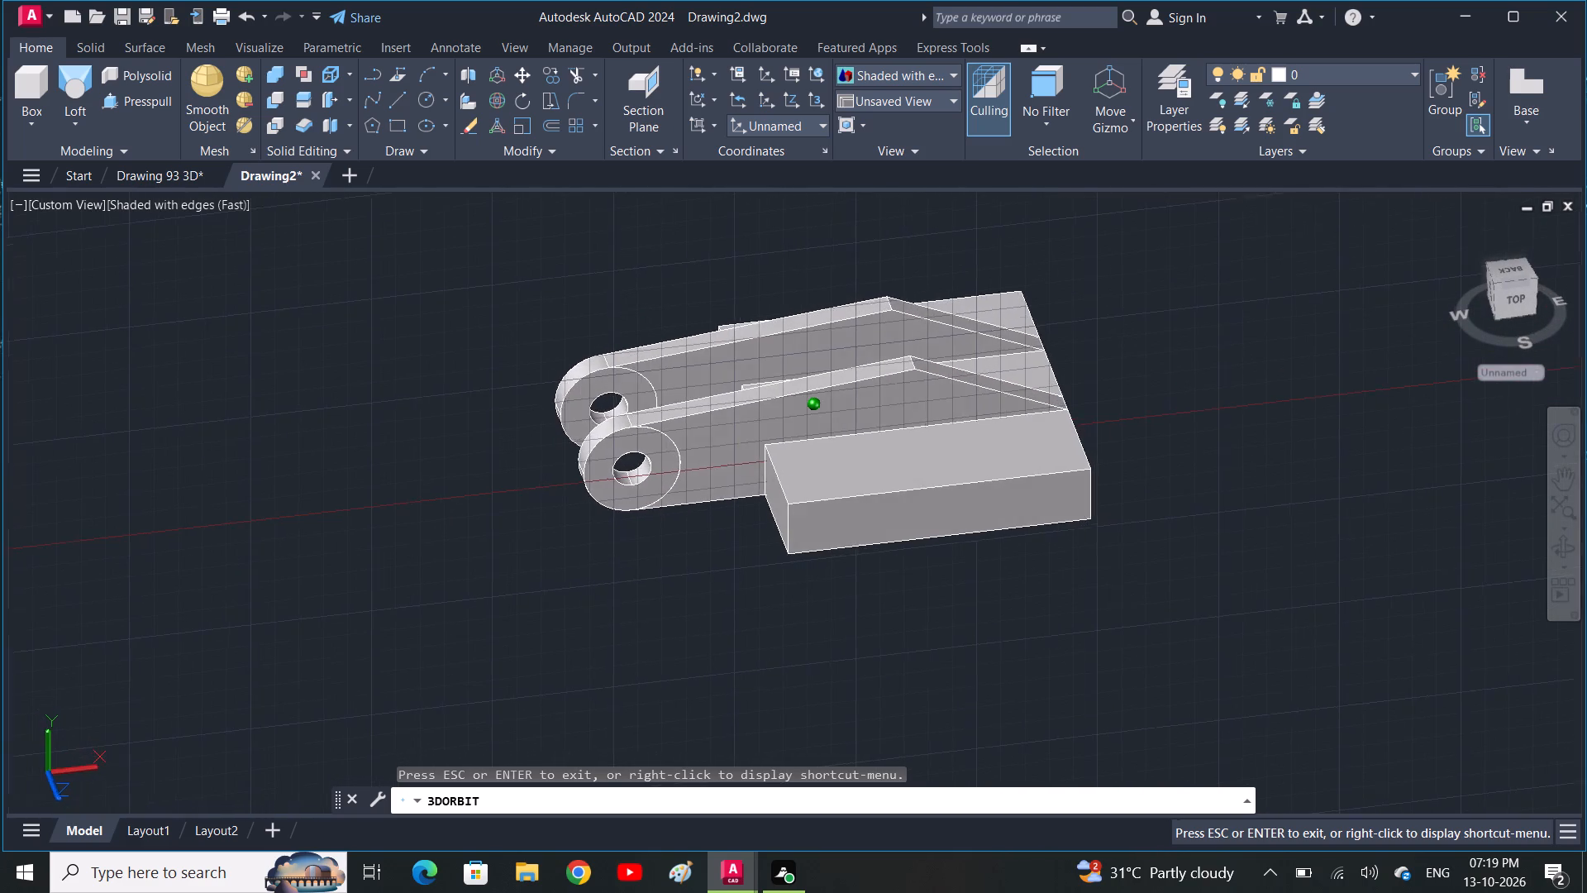
{"action": "left_click_drag", "start_coordinate": [718, 558], "coordinate": [794, 554]}
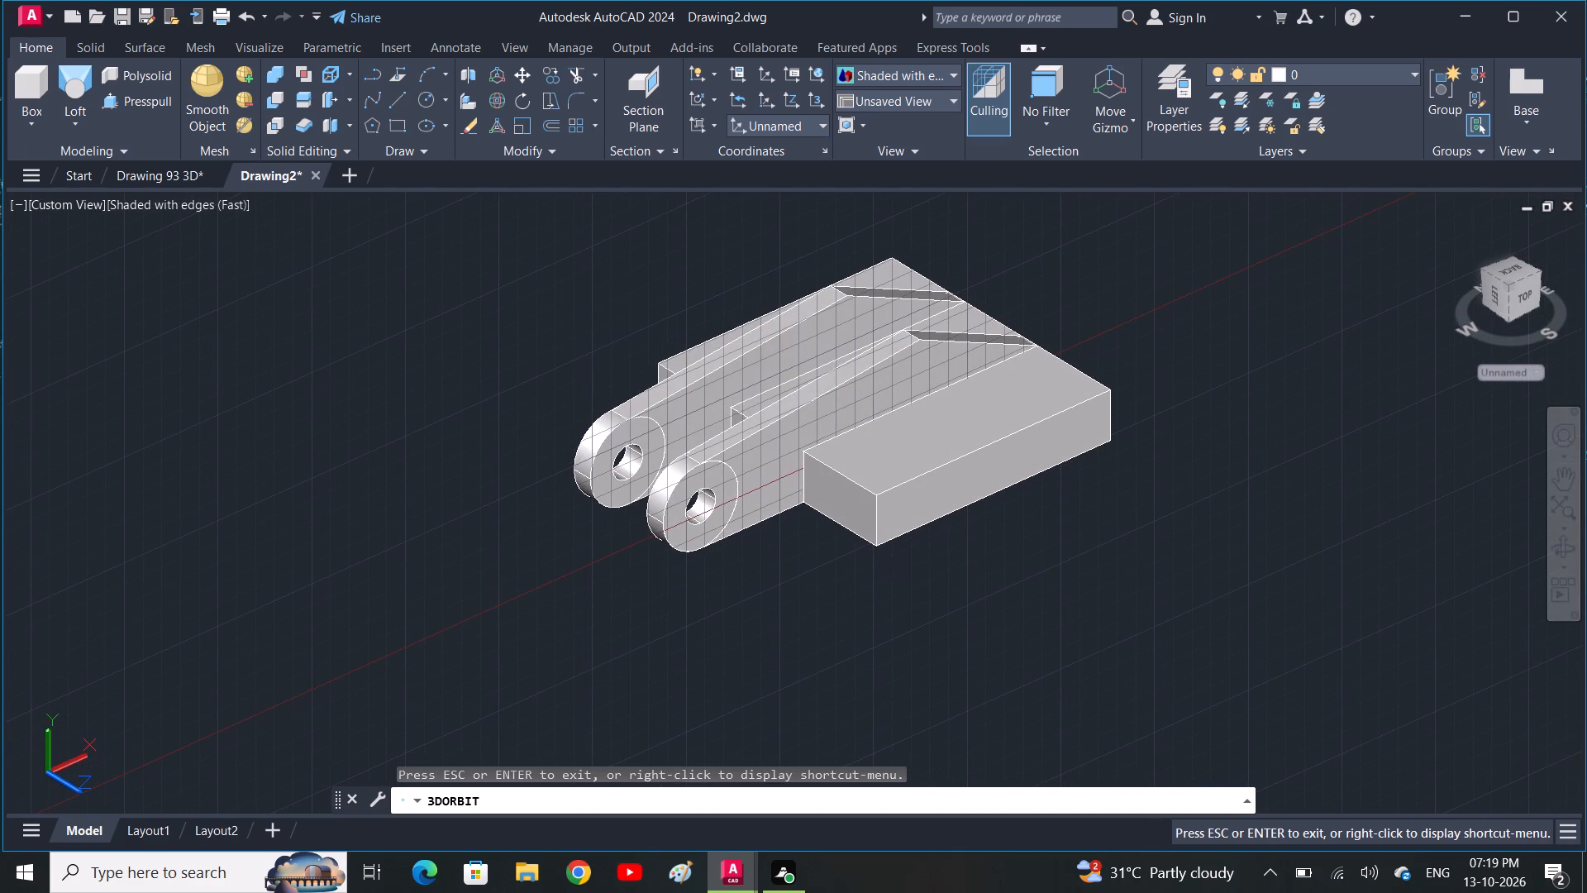
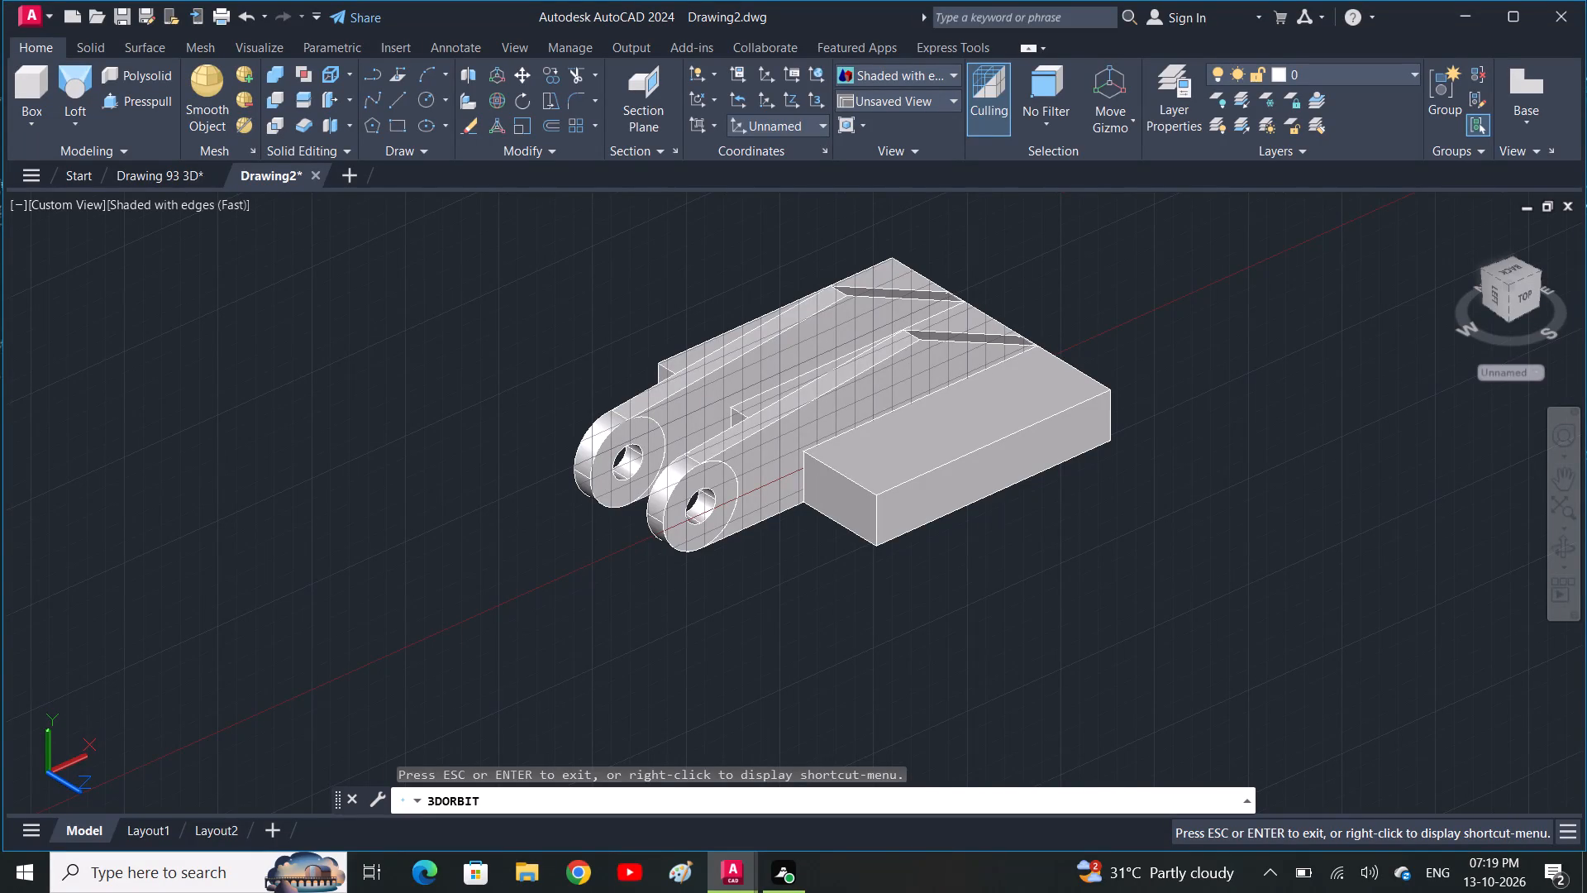
Copy the entire two-armed bracket, with its profile geometry, about 226 units along the positive X axis from a base block corner.
{"action": "left_click", "coordinate": [1068, 600]}
{"action": "key", "text": "Escape"}
{"action": "left_click", "coordinate": [1090, 653]}
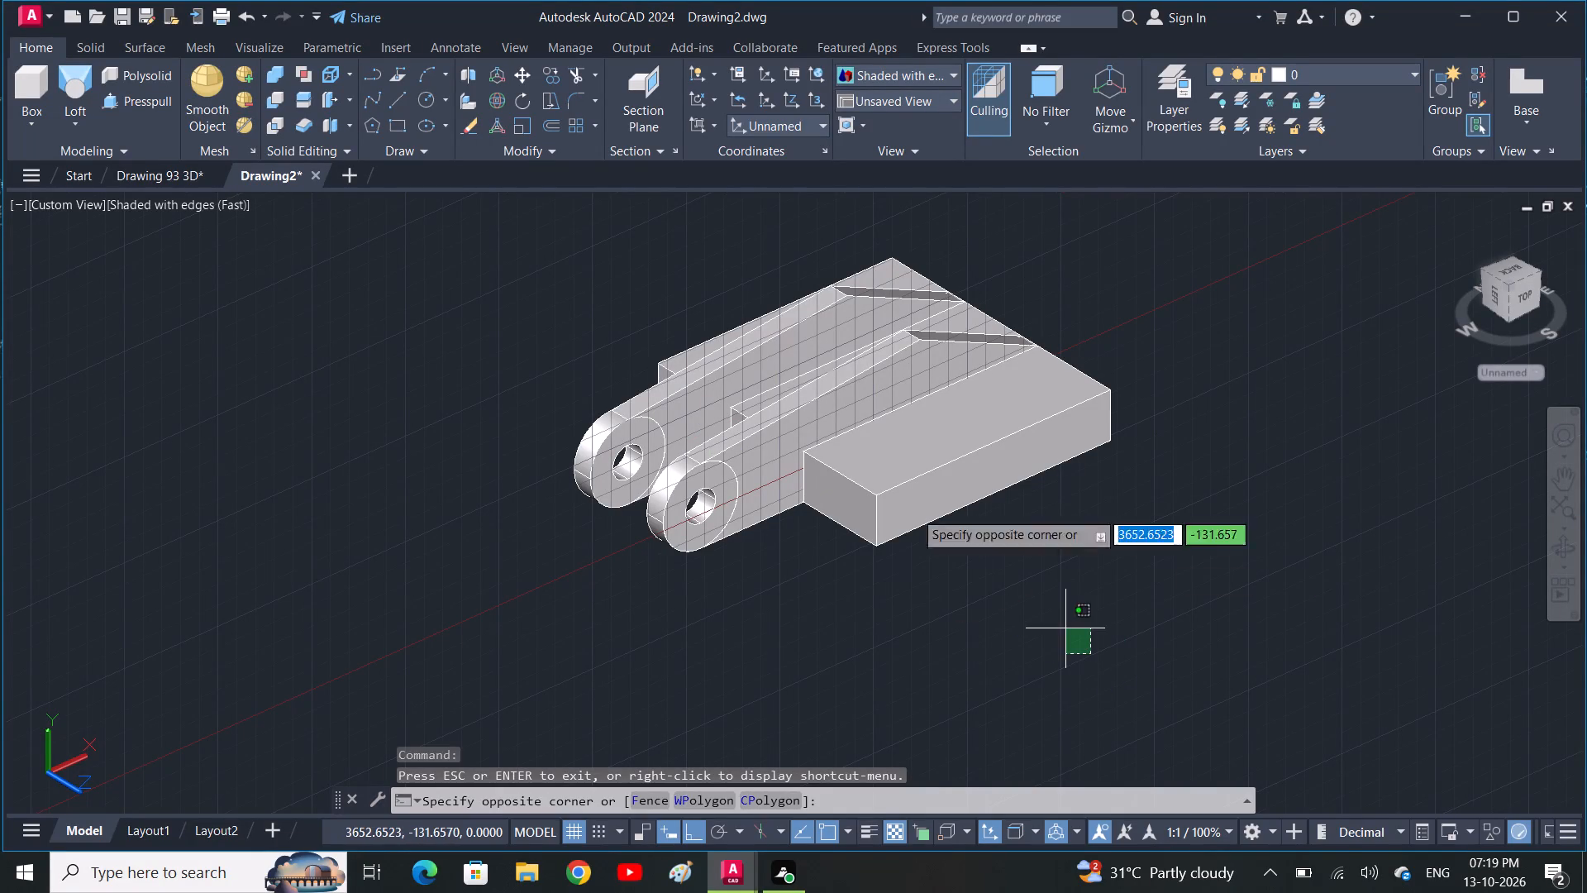
{"action": "left_click", "coordinate": [589, 327]}
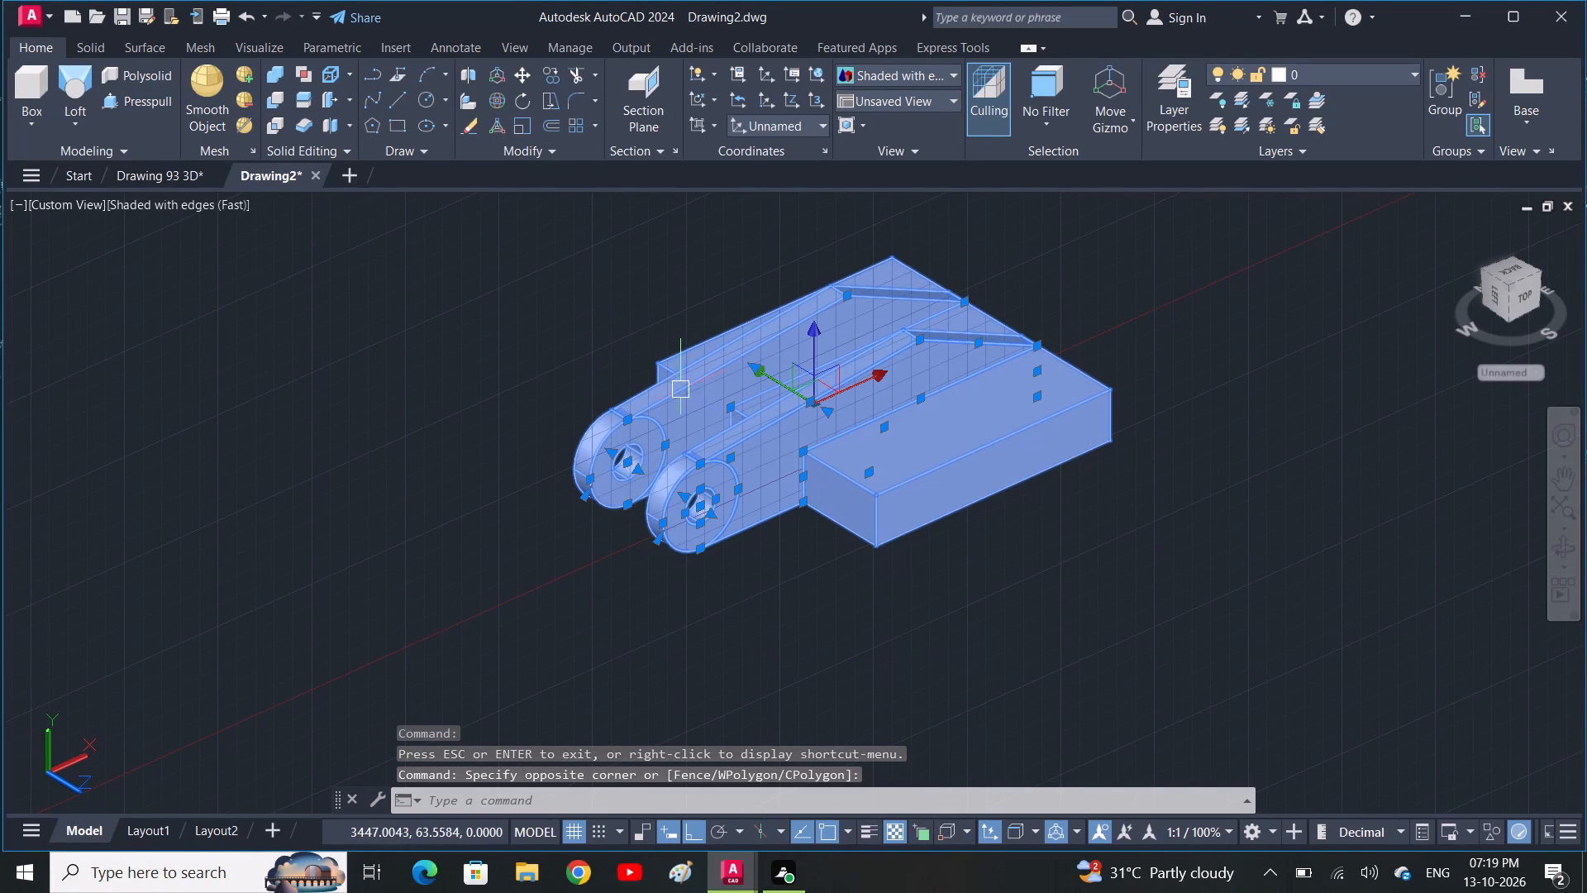
{"action": "key", "text": "c"}
{"action": "key", "text": "o"}
{"action": "key", "text": "space"}
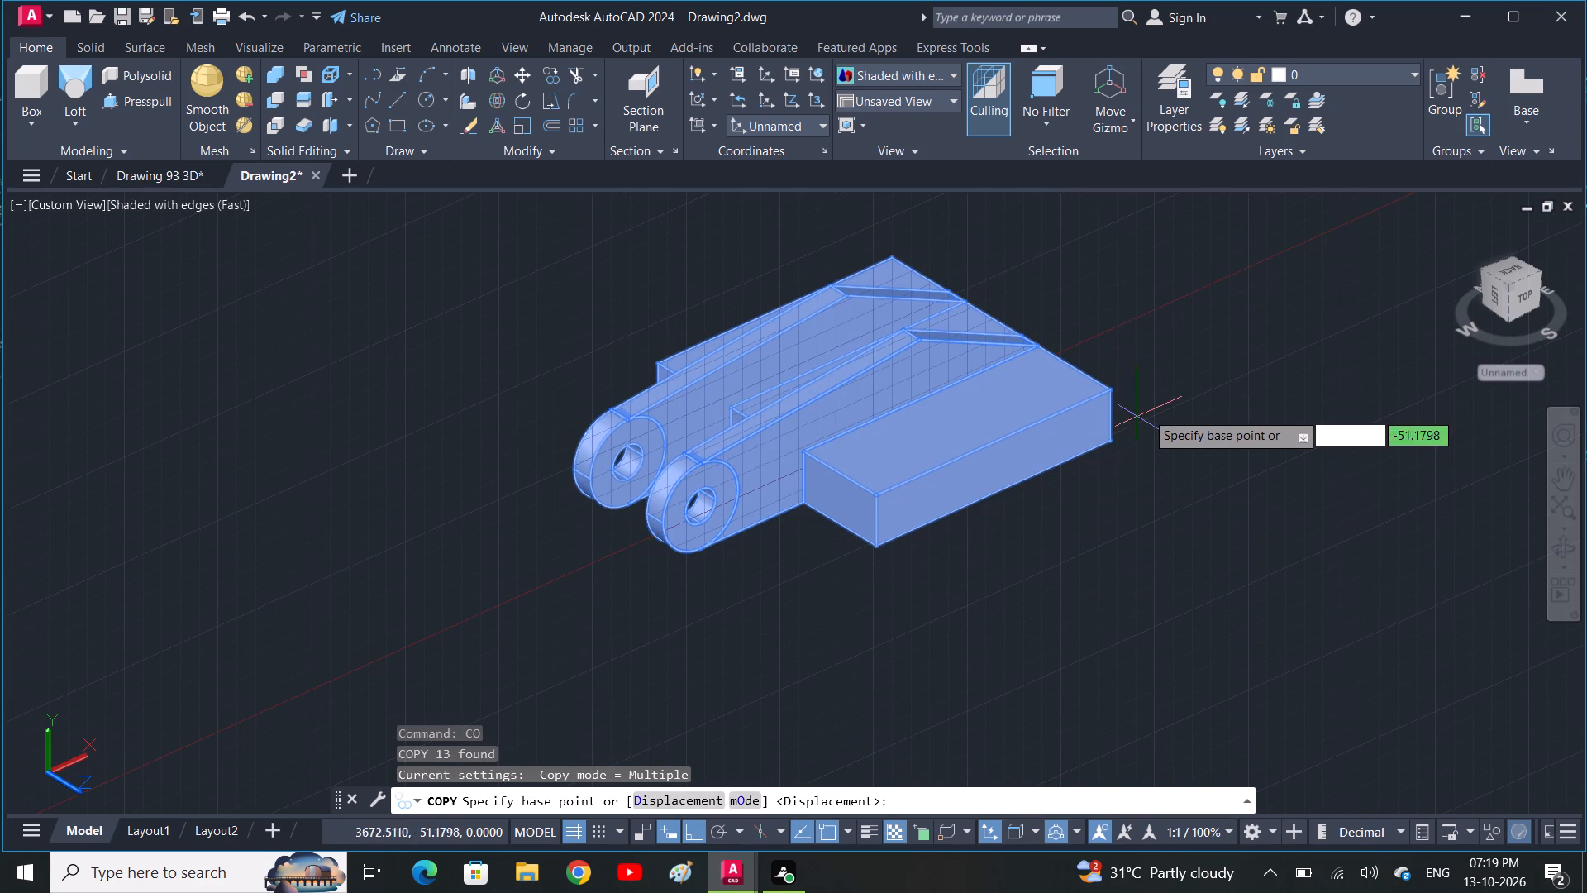
{"action": "left_click", "coordinate": [1117, 441]}
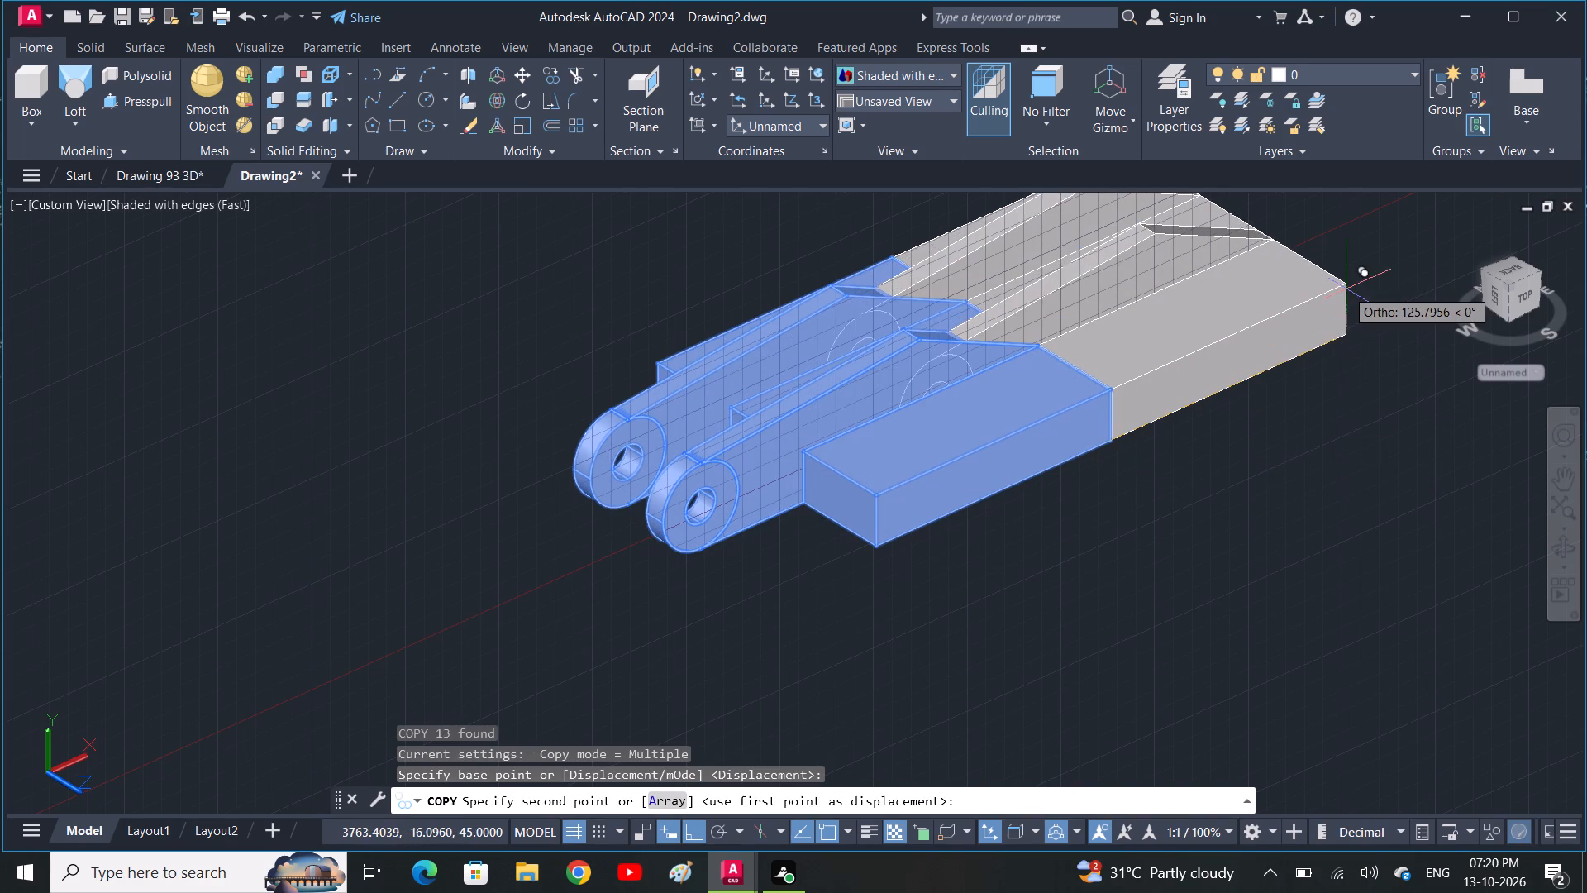
{"action": "middle_click_drag", "start_coordinate": [1346, 289], "coordinate": [983, 532]}
{"action": "left_click", "coordinate": [1172, 433]}
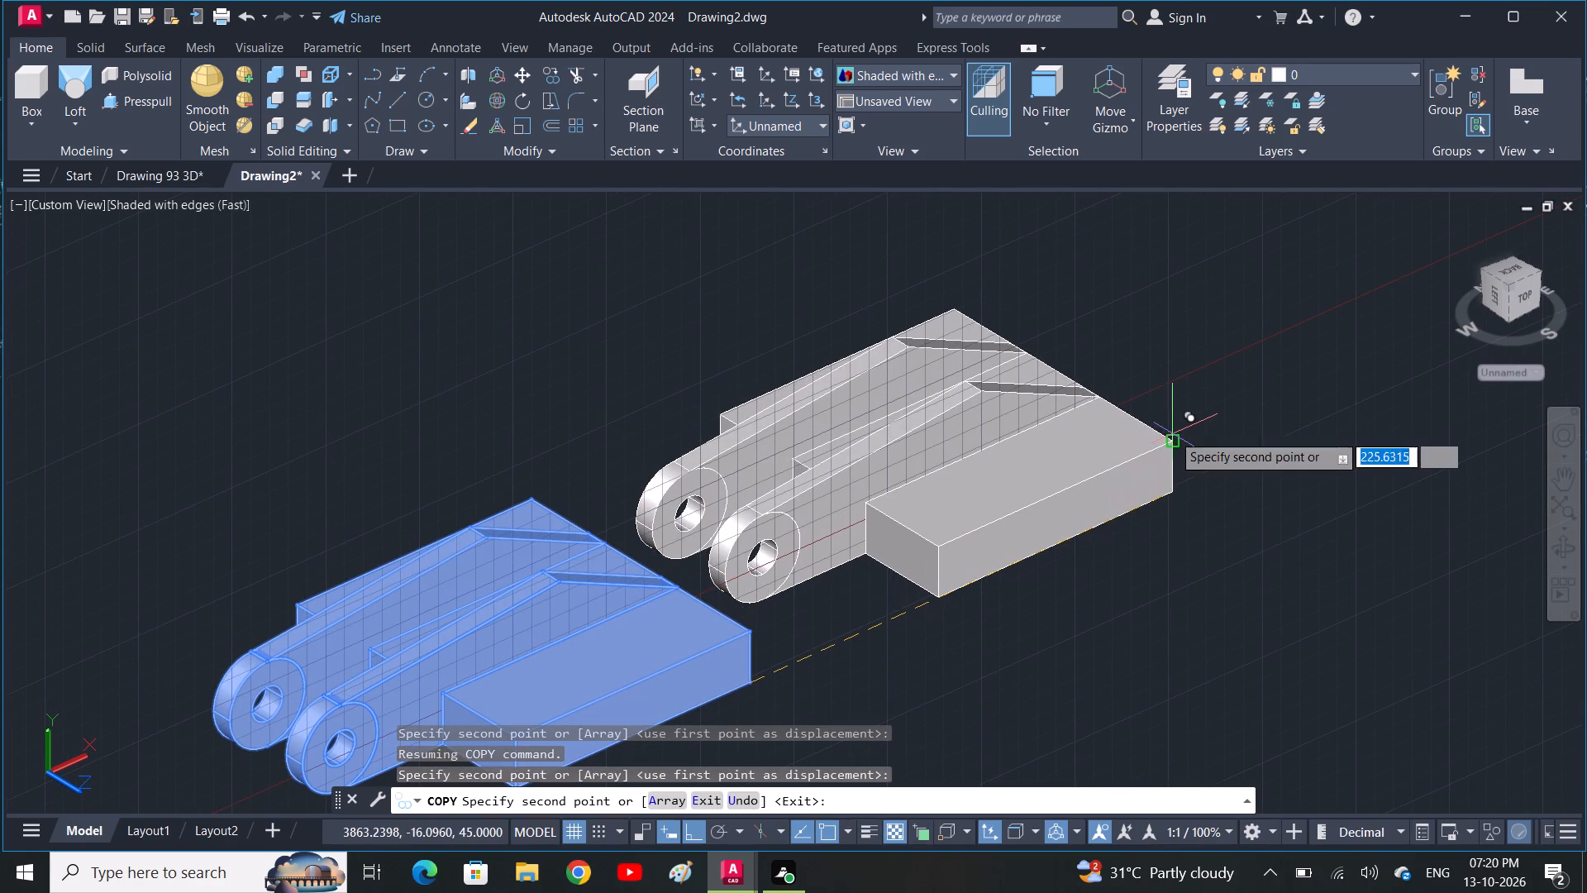
{"action": "key", "text": "space"}
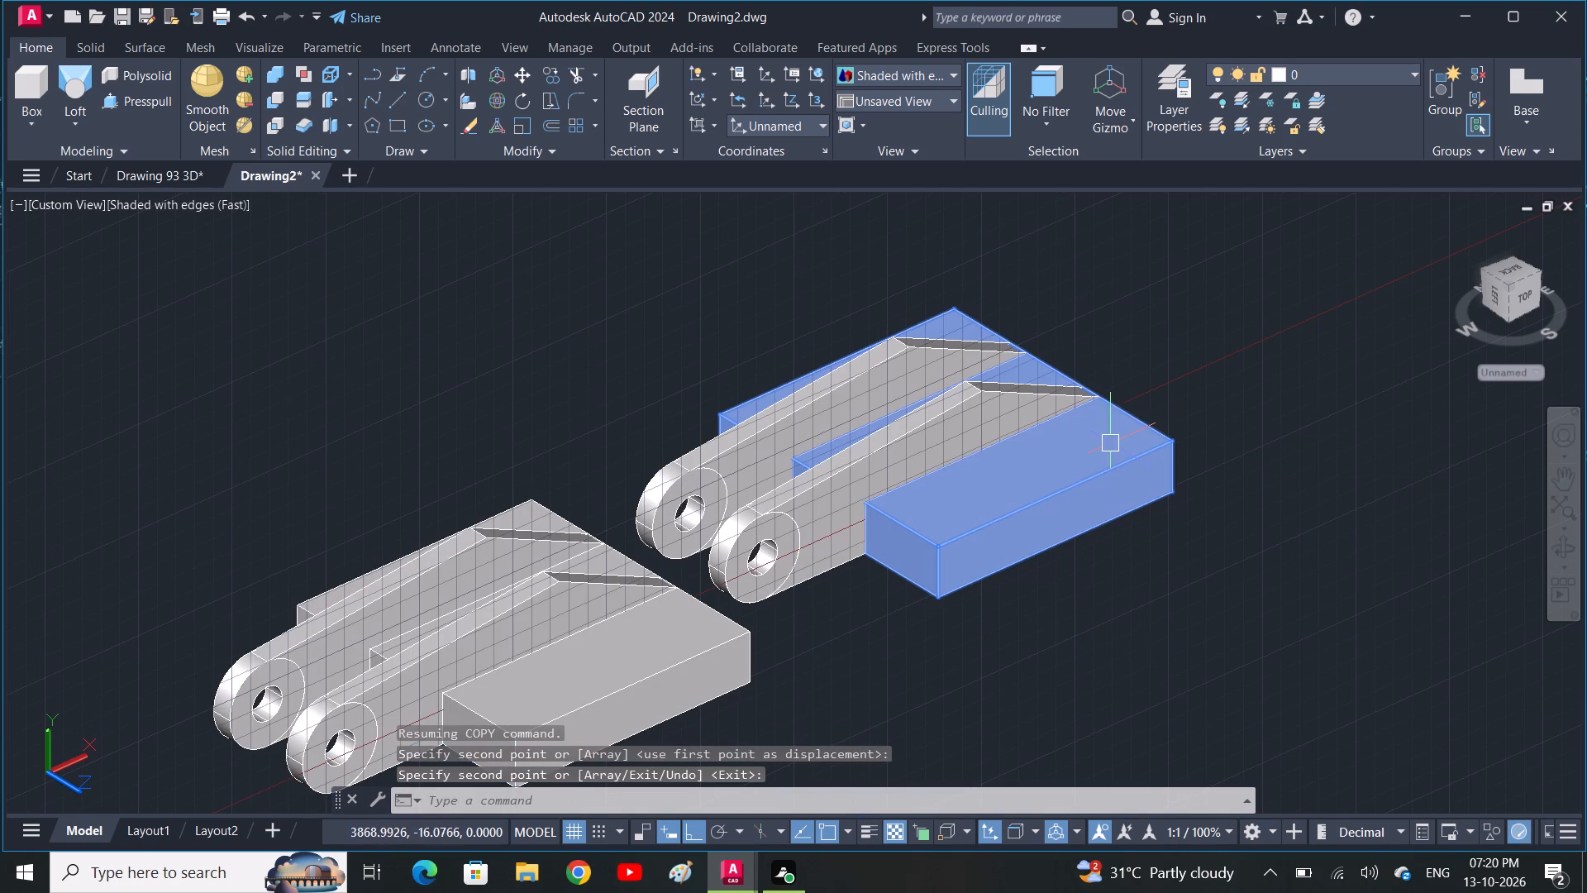
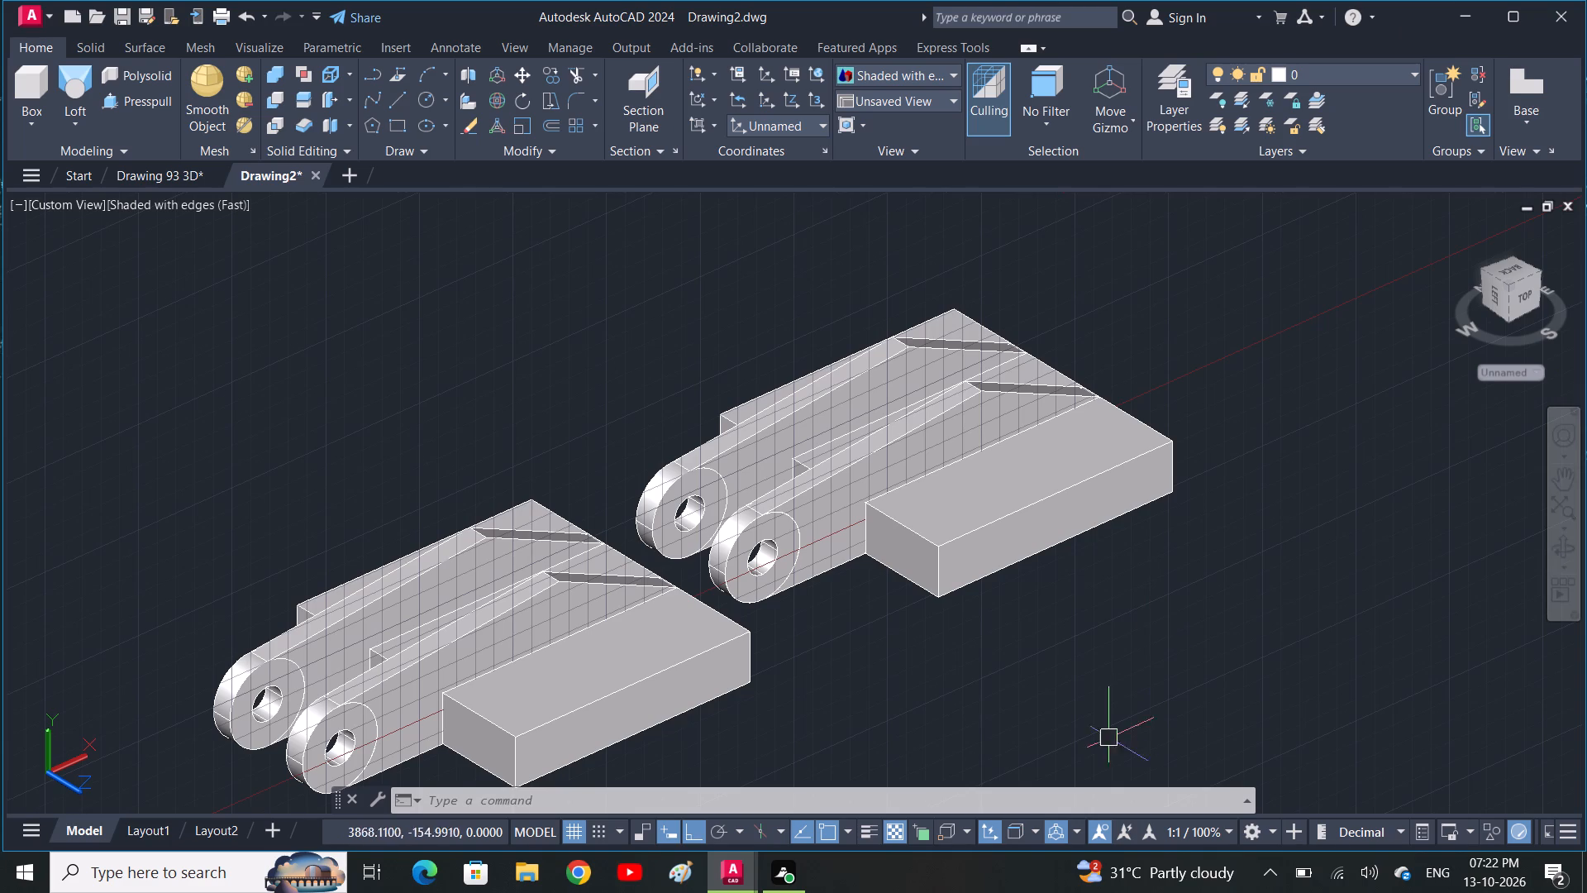
Use 3D Rotate to turn the duplicate bracket's solids 180° about the vertical axis through a lower corner of its base.
{"action": "left_click", "coordinate": [1251, 659]}
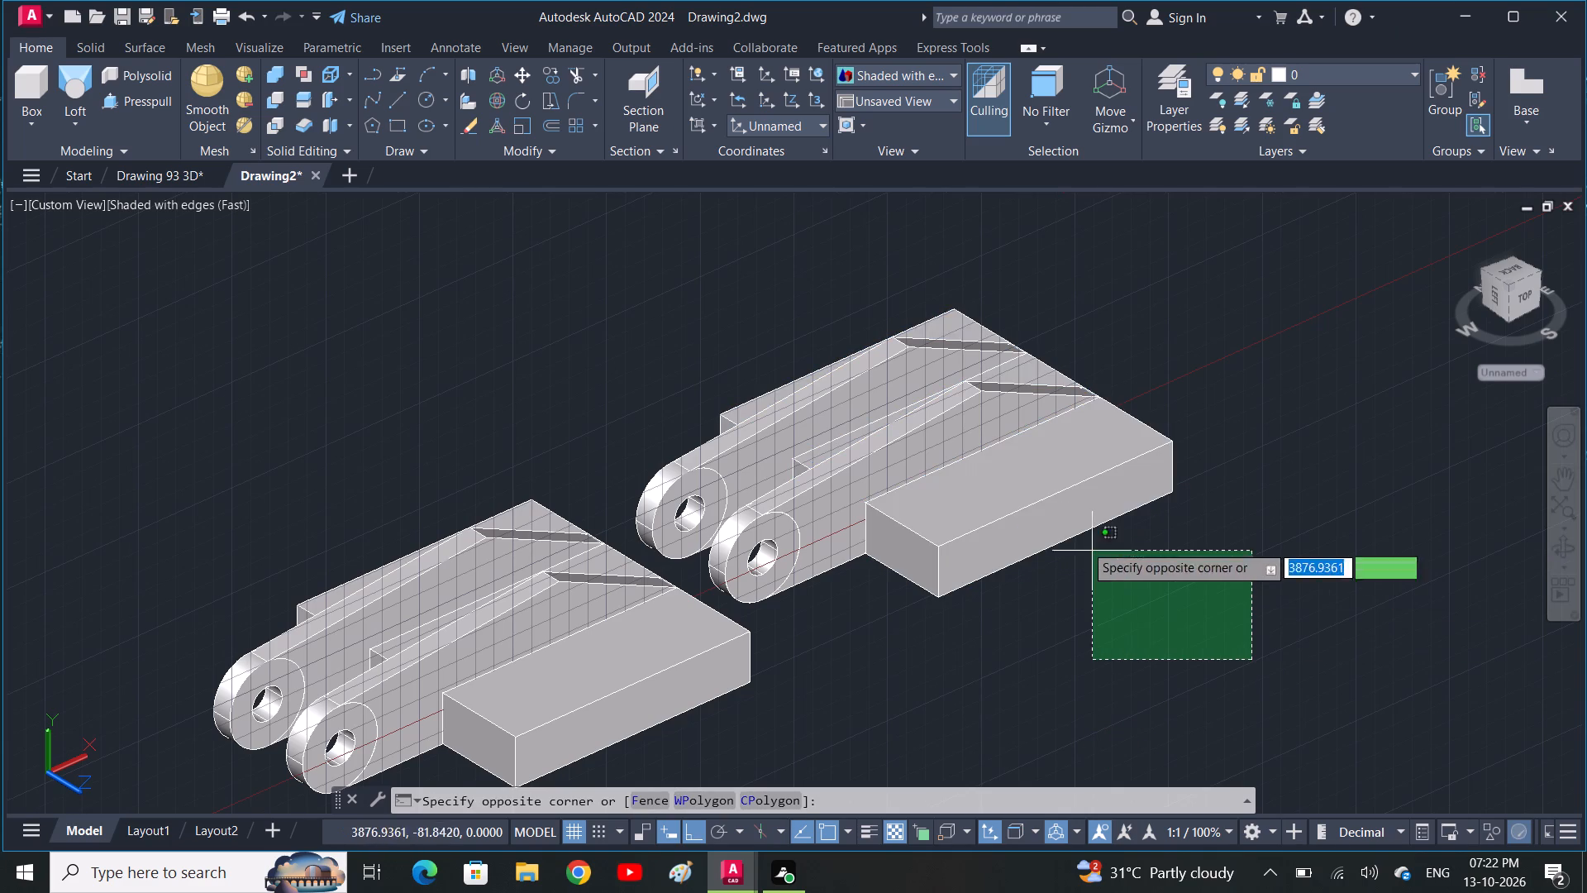
{"action": "key", "text": "Escape"}
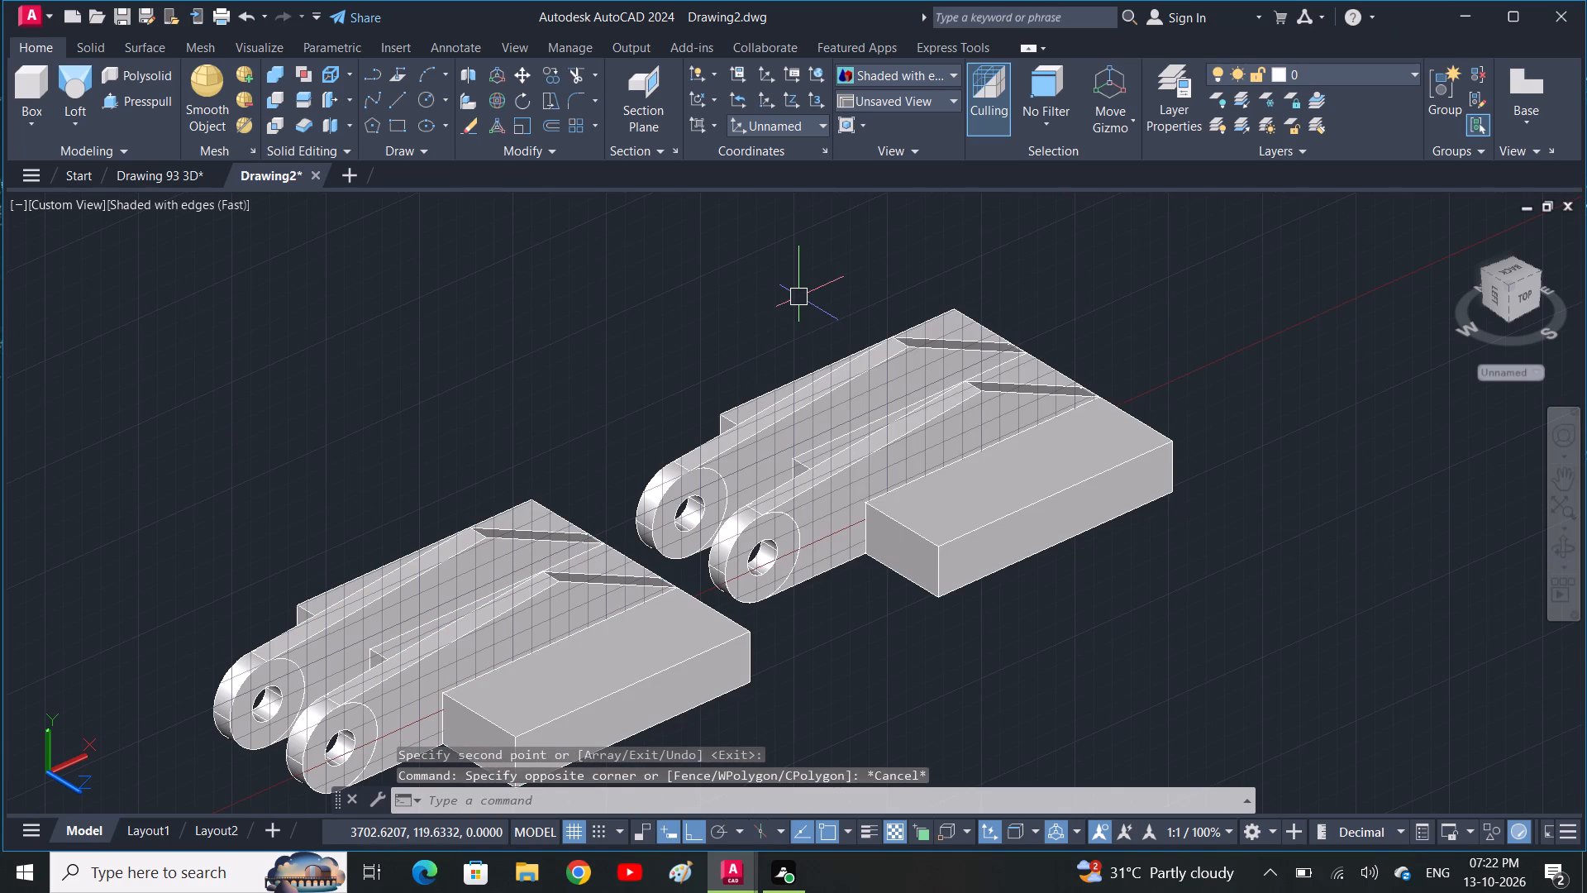
{"action": "left_click", "coordinate": [1148, 488]}
{"action": "left_click", "coordinate": [974, 349]}
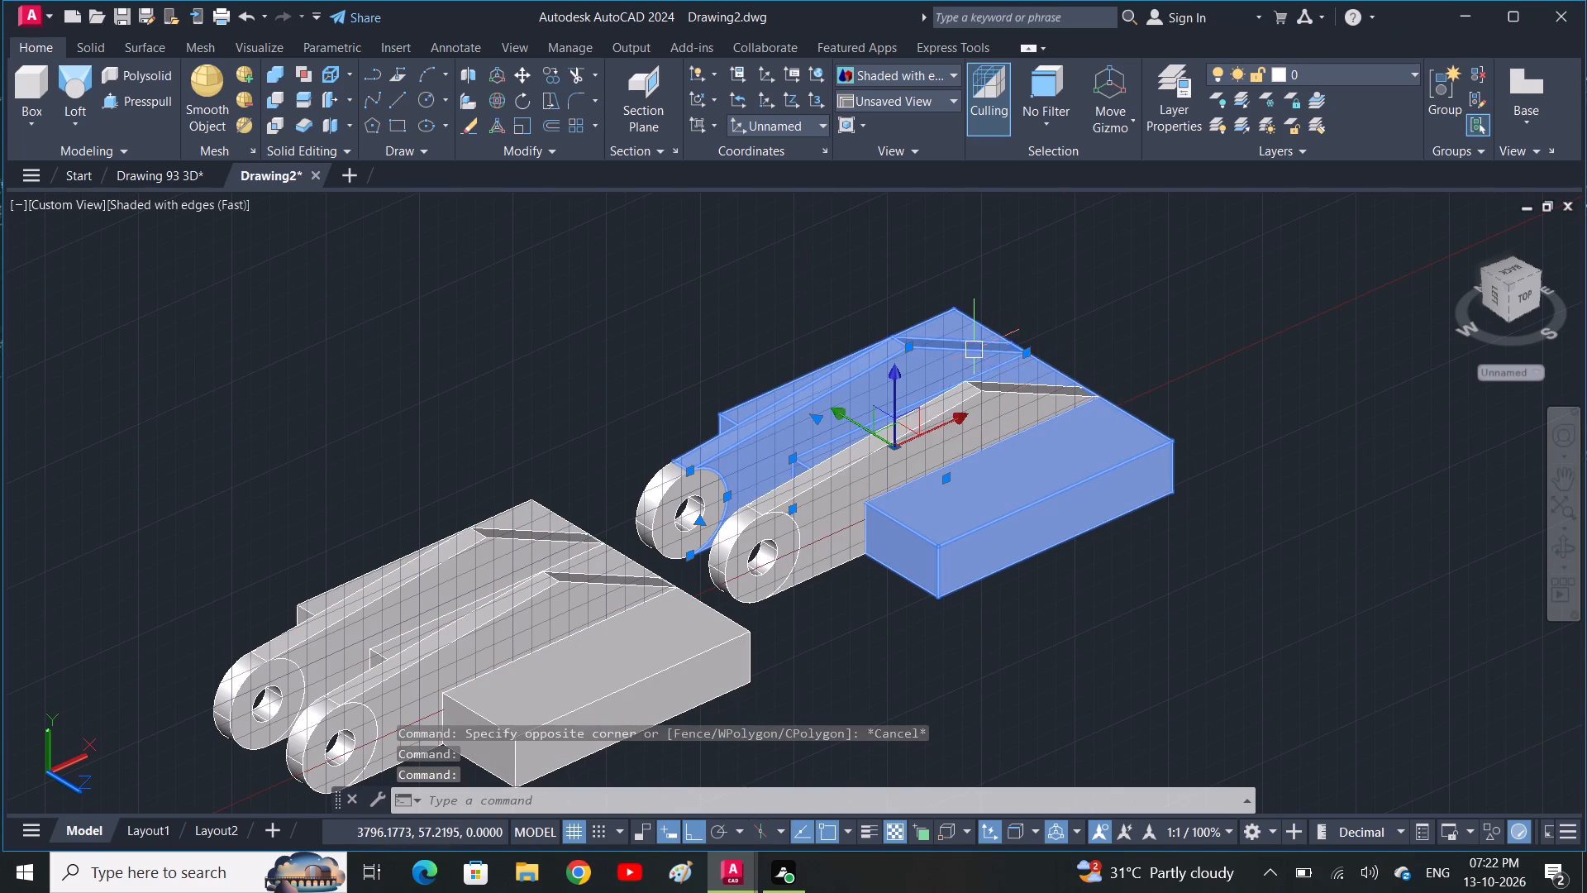
{"action": "left_click", "coordinate": [991, 410]}
{"action": "left_click", "coordinate": [771, 554]}
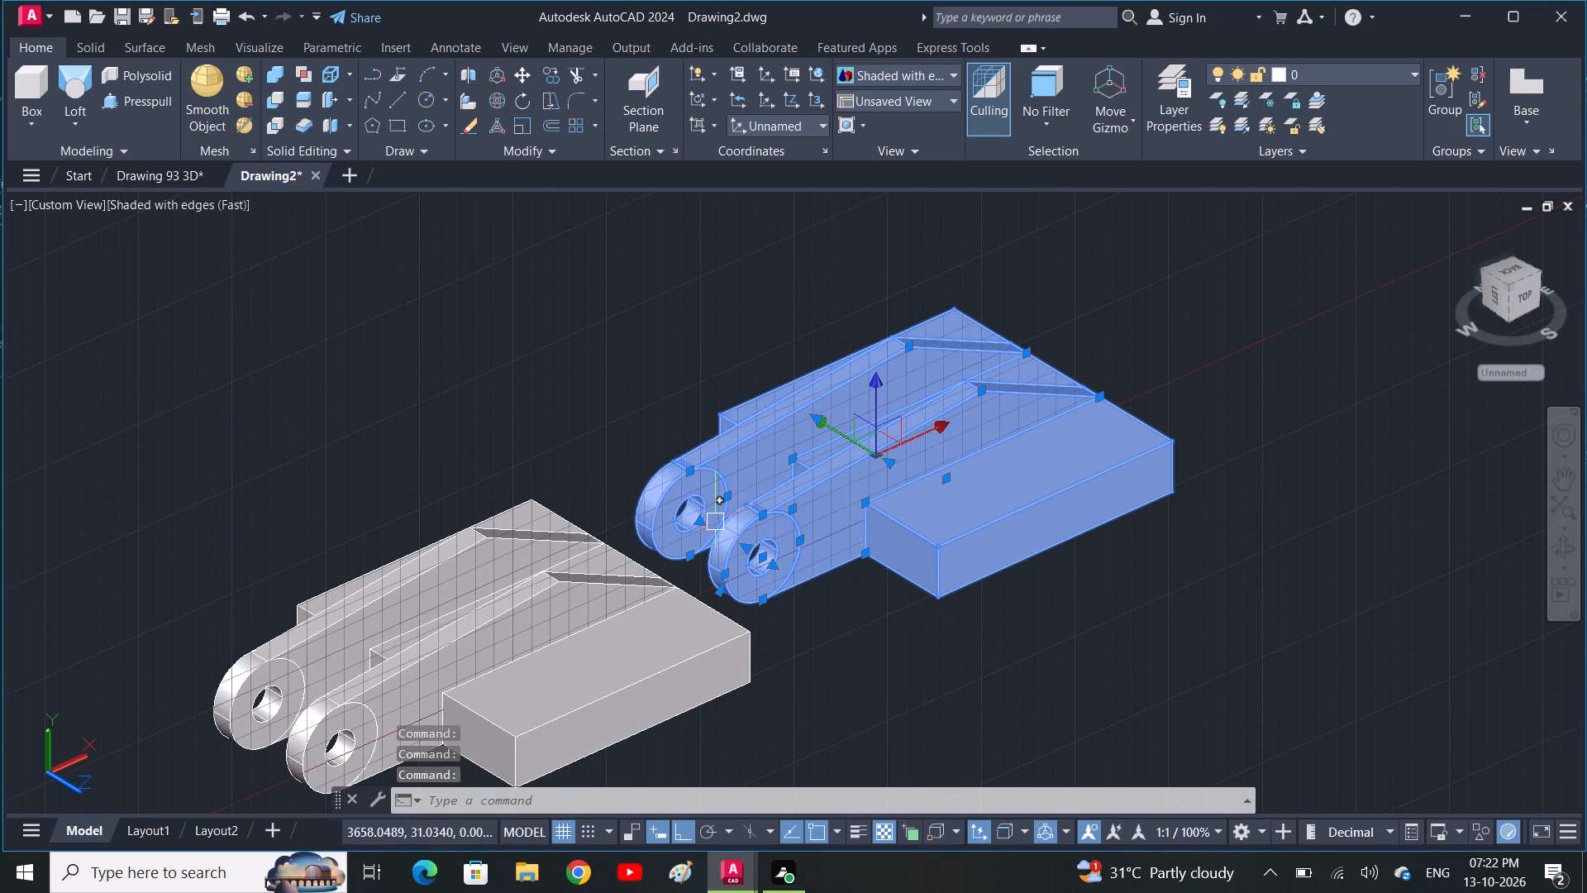
{"action": "left_click", "coordinate": [705, 512]}
{"action": "key", "text": "3"}
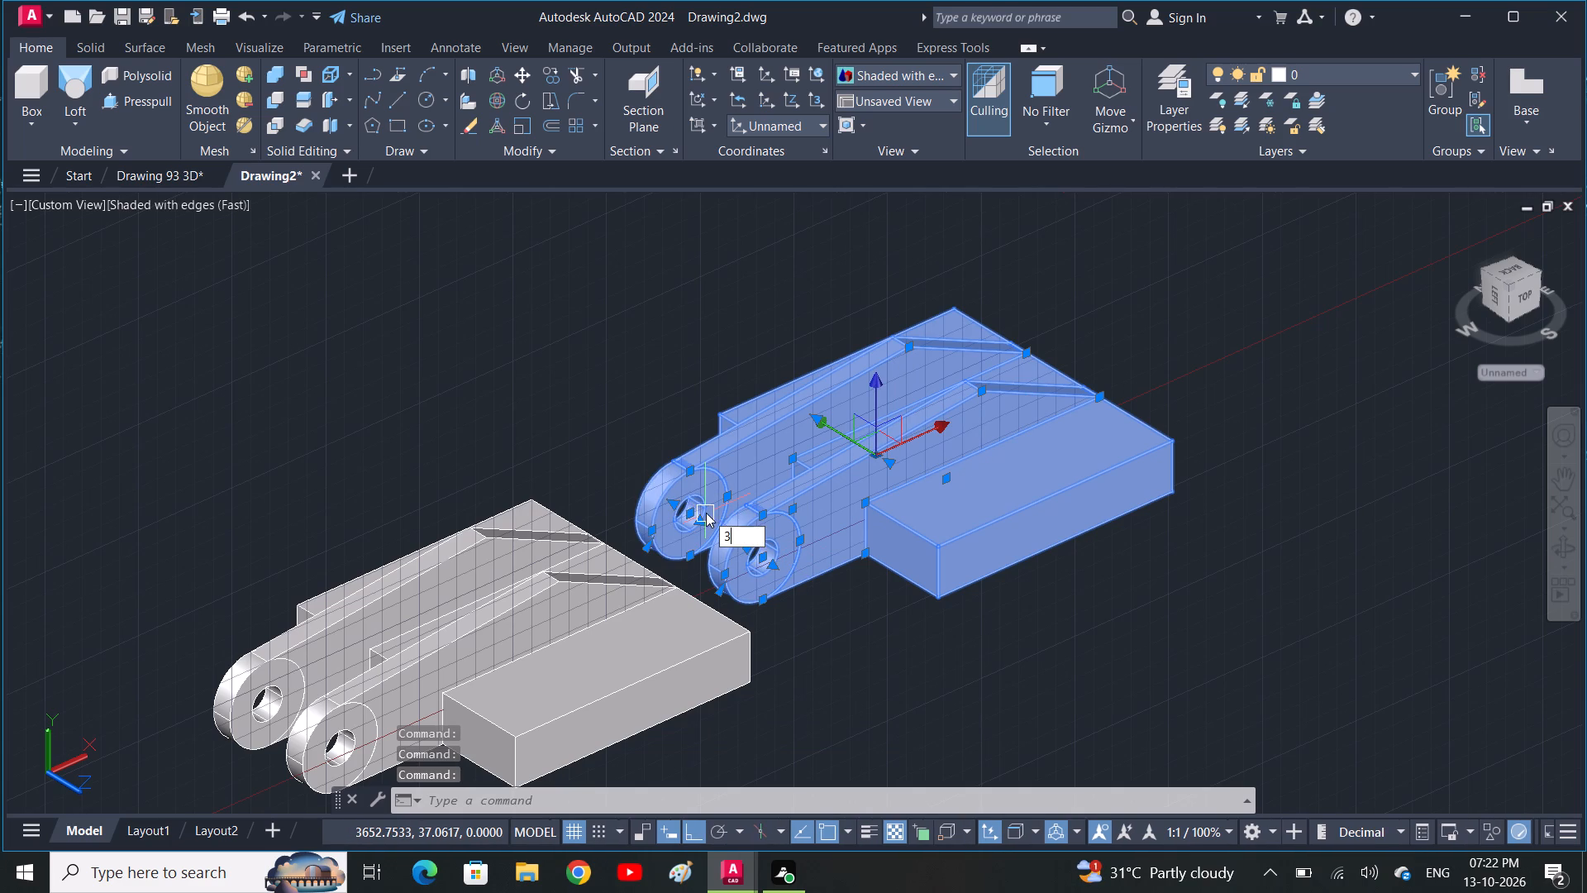
{"action": "key", "text": "d"}
{"action": "left_click", "coordinate": [793, 560]}
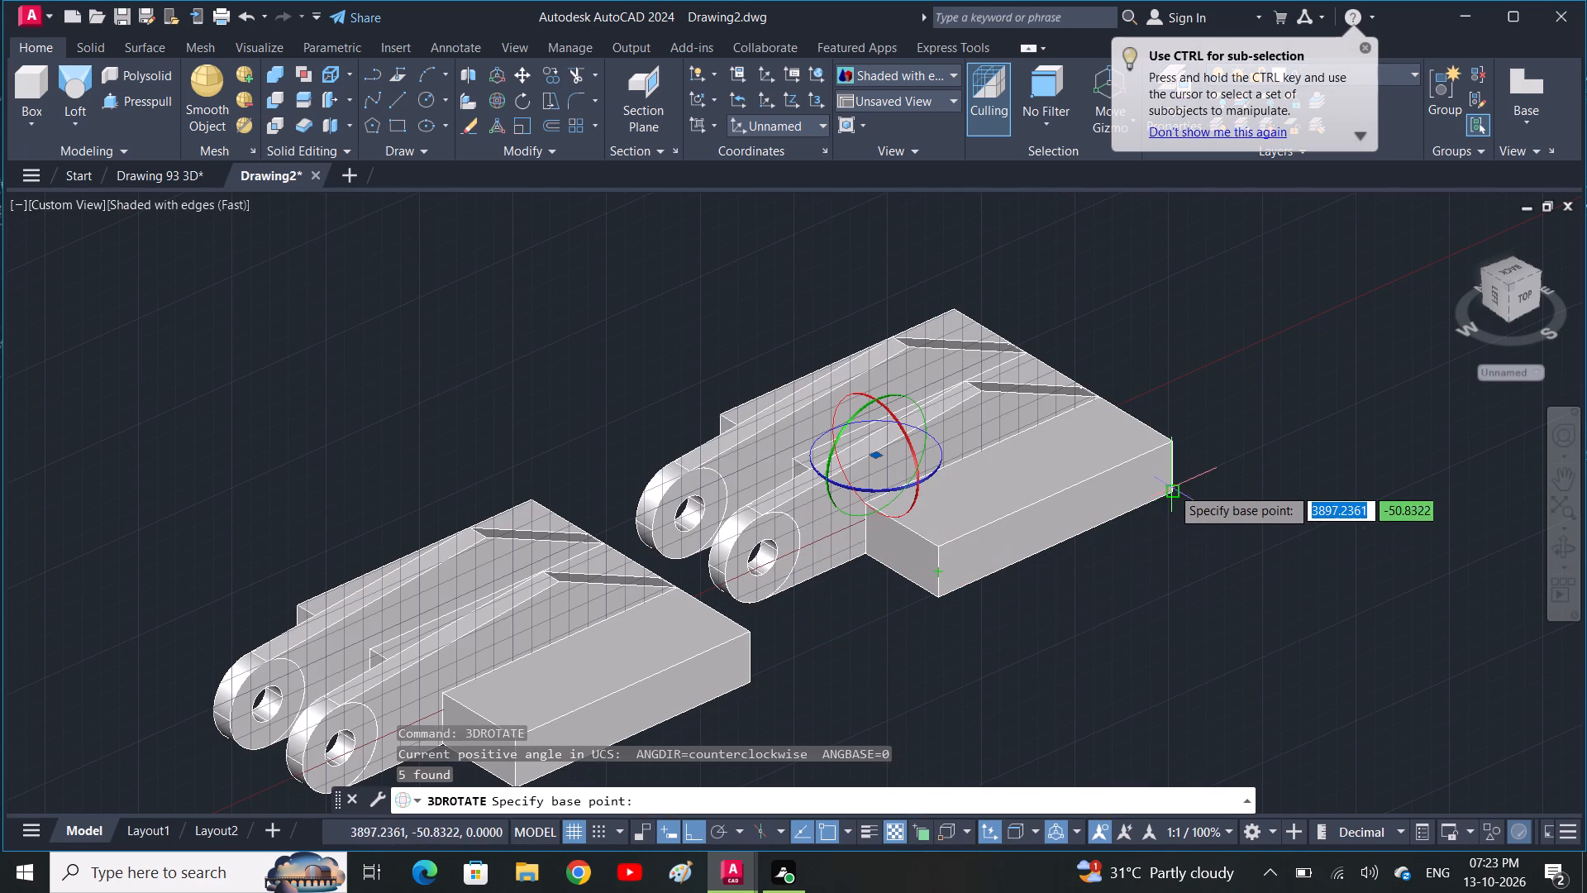
{"action": "left_click", "coordinate": [1173, 485]}
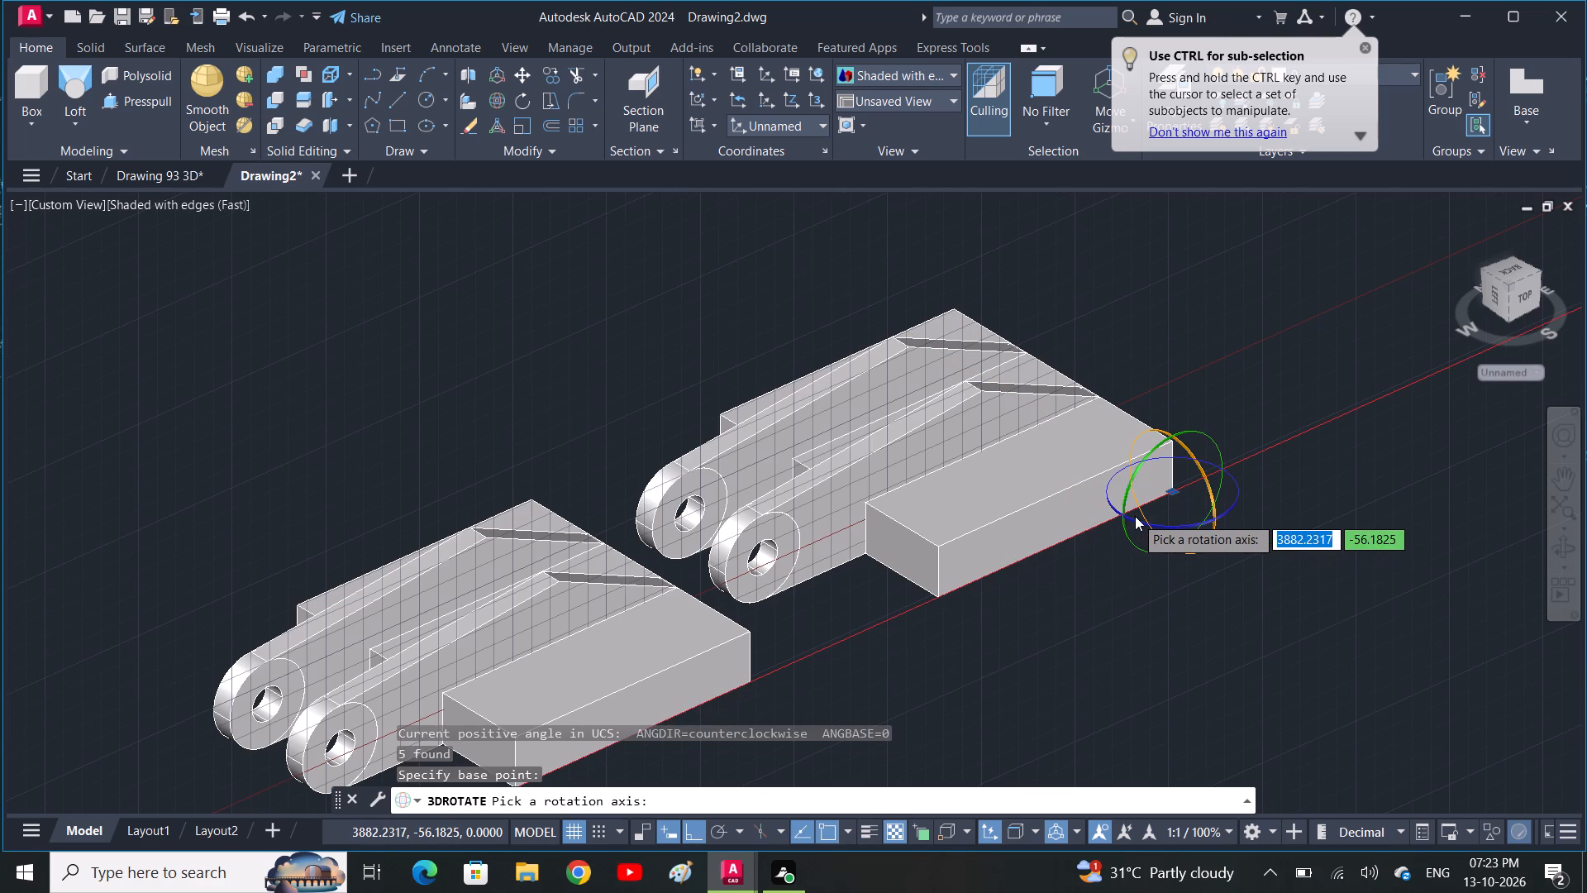
{"action": "left_click", "coordinate": [1167, 525]}
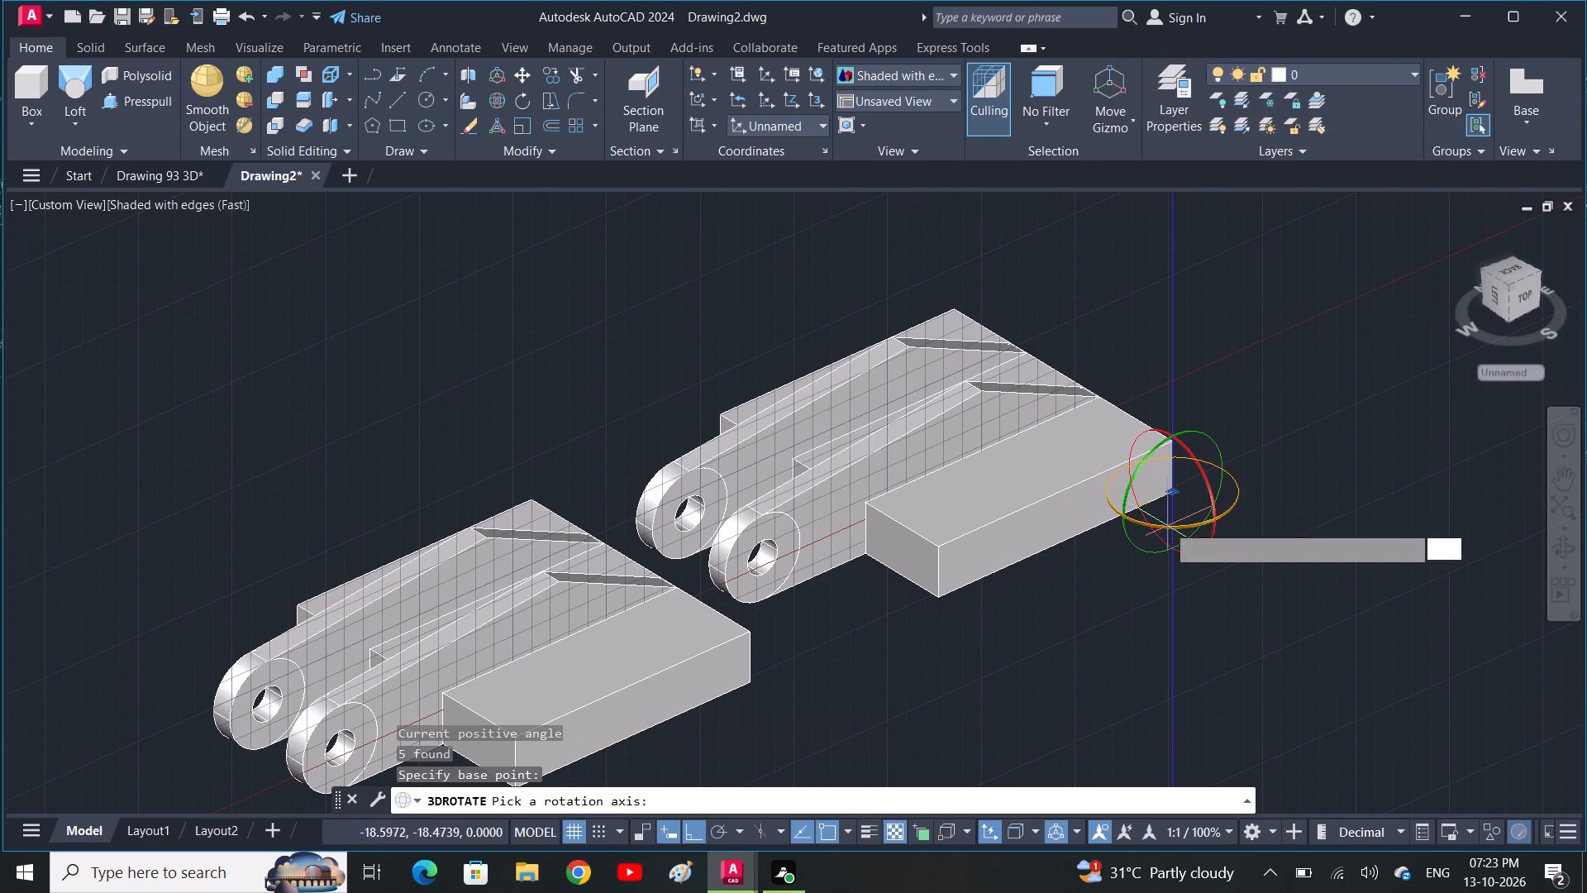
{"action": "left_click", "coordinate": [1173, 337]}
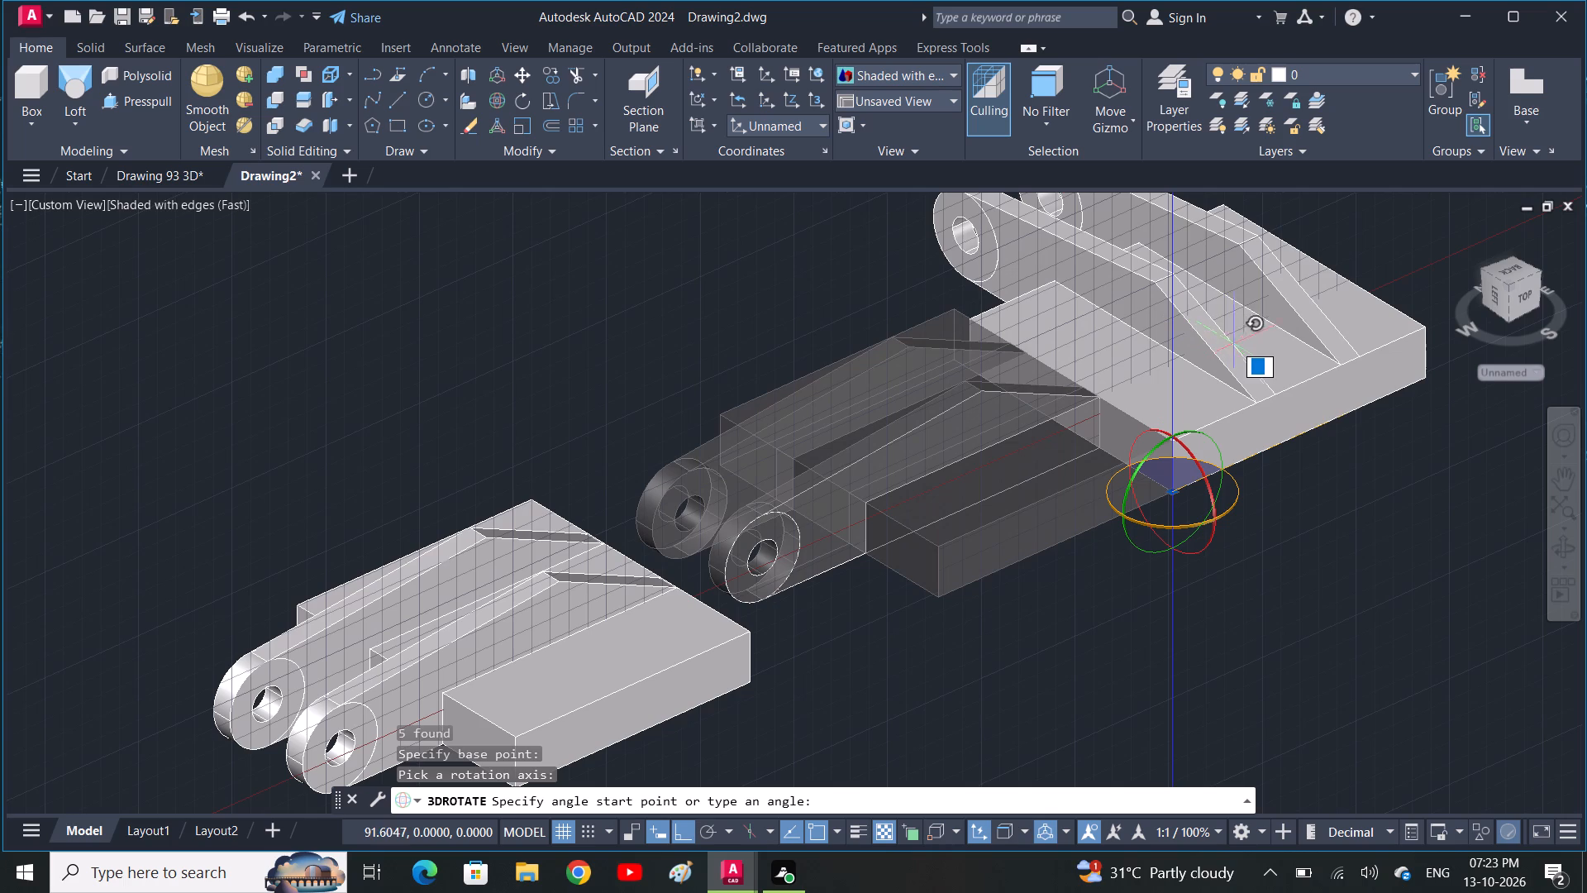
{"action": "left_click", "coordinate": [1334, 528]}
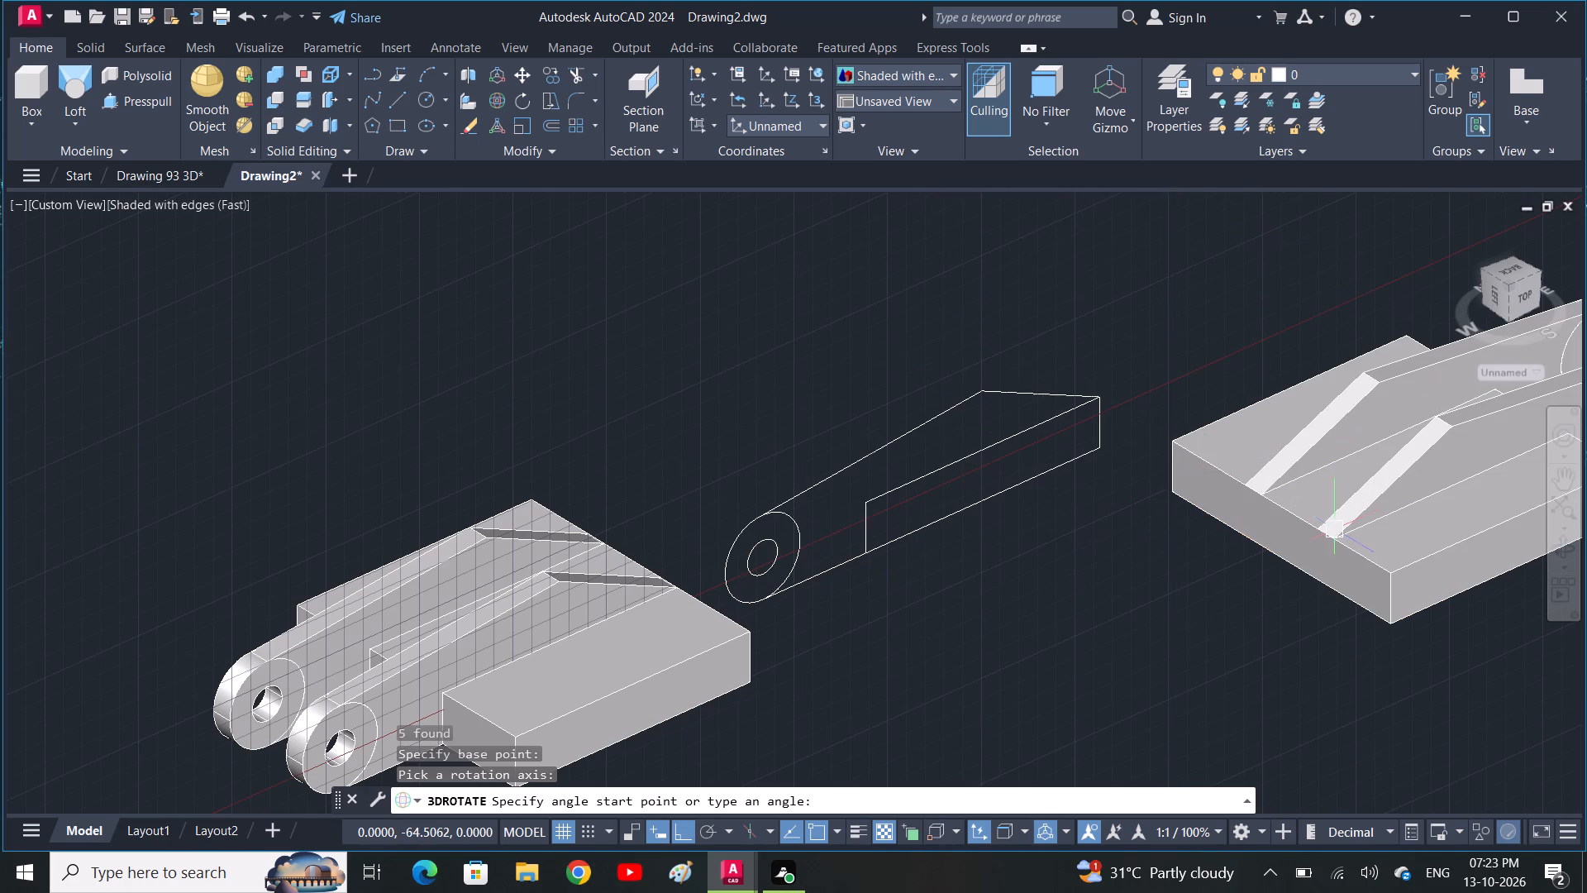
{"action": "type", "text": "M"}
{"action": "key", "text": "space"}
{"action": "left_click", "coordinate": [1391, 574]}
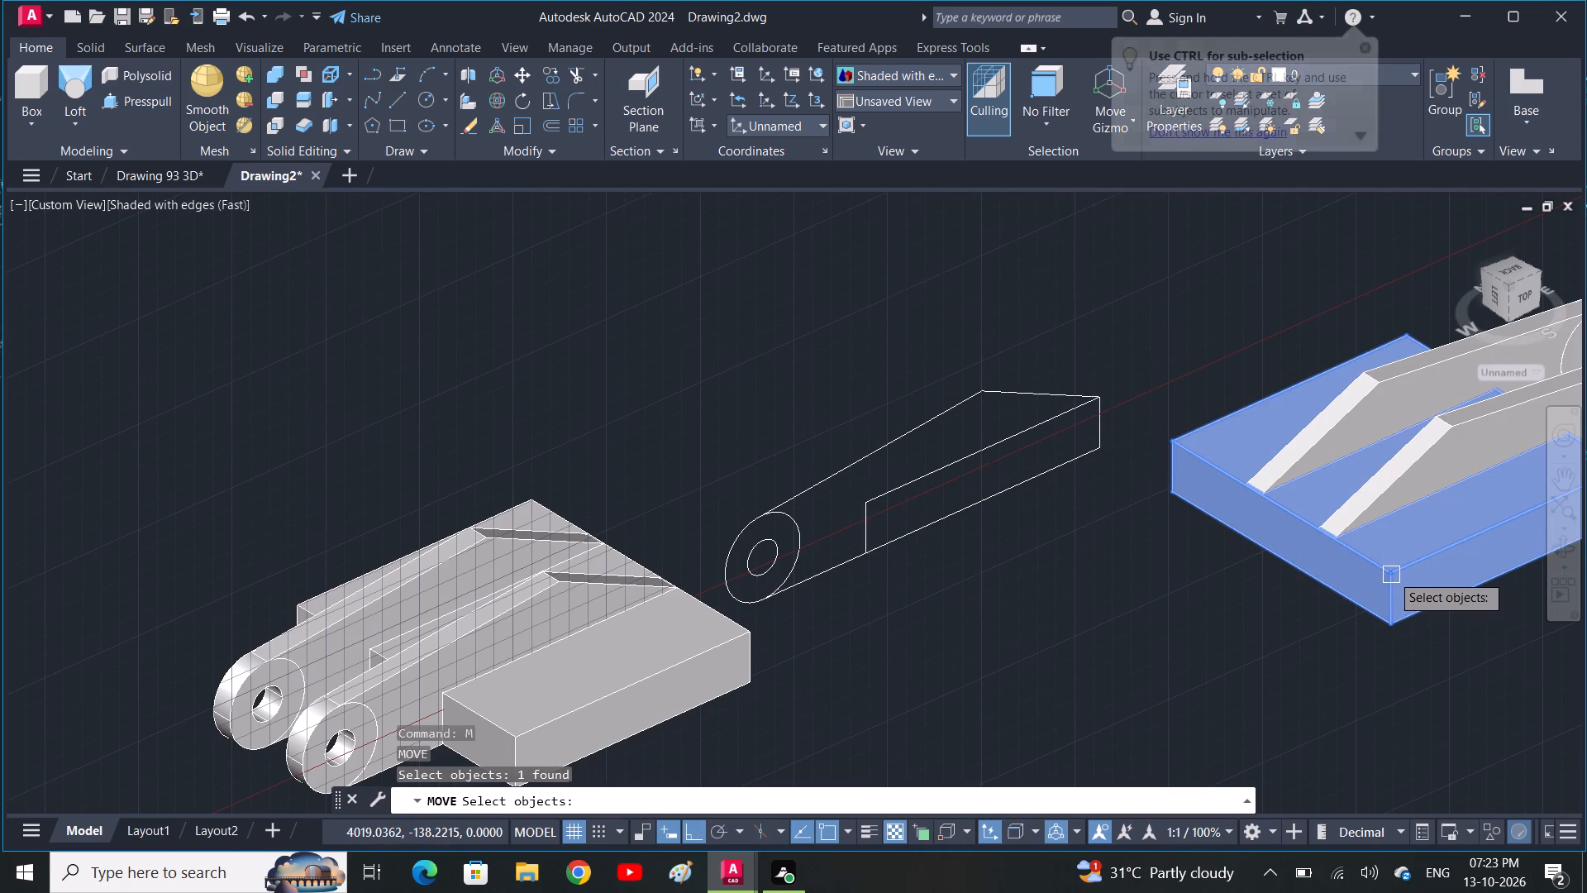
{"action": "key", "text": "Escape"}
Move the rotated bracket's five solids from their upper base corner to the original's matching corner, so both bases meet back to back.
{"action": "left_click_drag", "start_coordinate": [1439, 654], "coordinate": [1440, 646]}
{"action": "left_click", "coordinate": [1282, 392]}
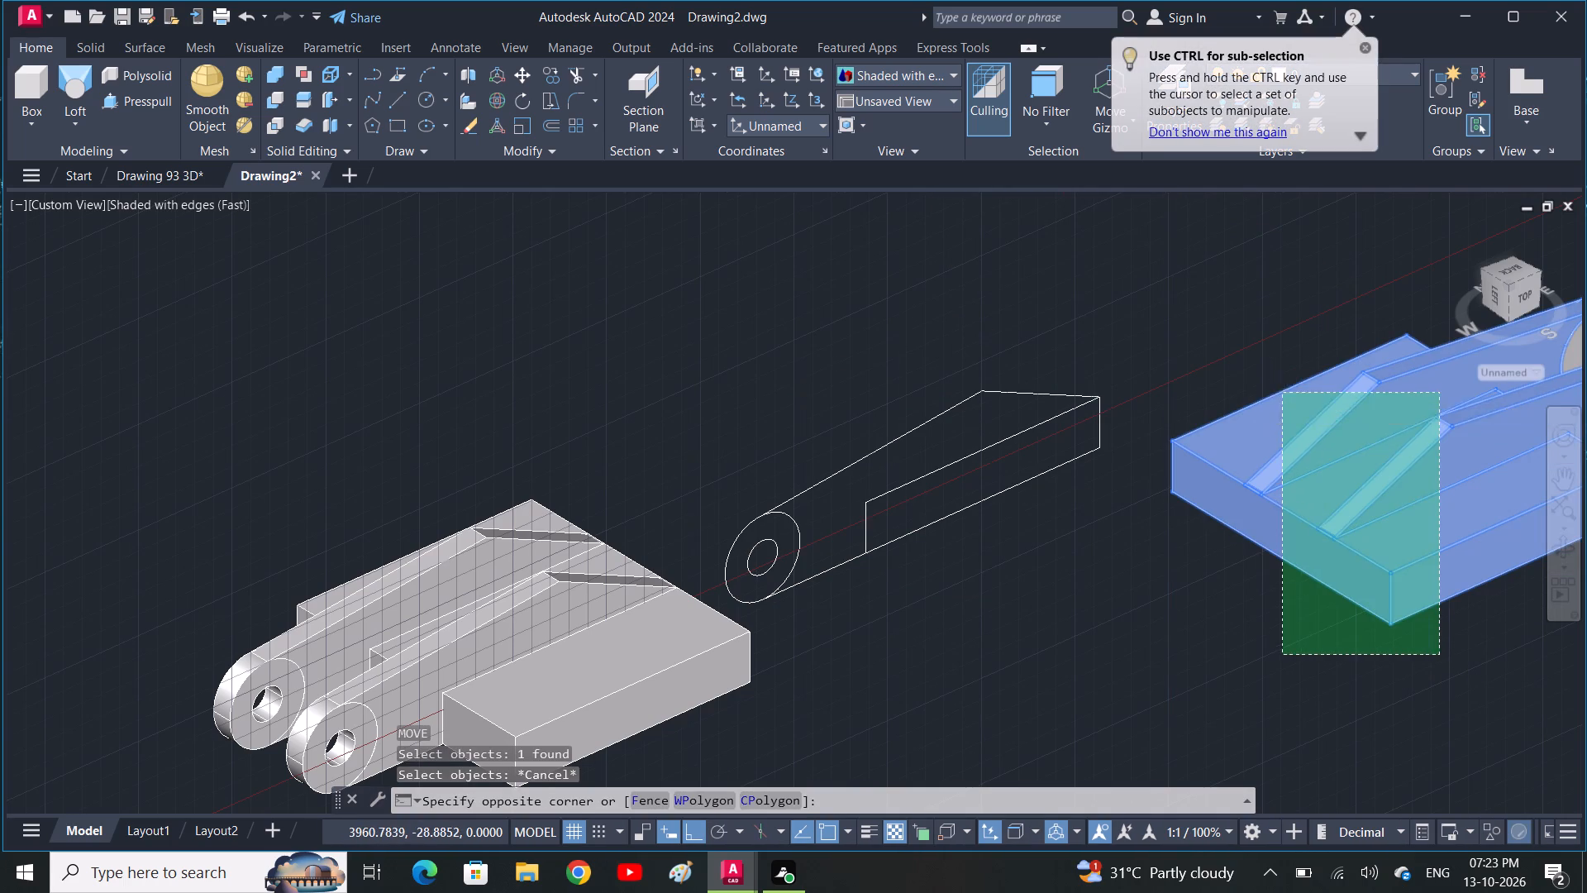
{"action": "middle_click_drag", "start_coordinate": [1404, 589], "coordinate": [1222, 552]}
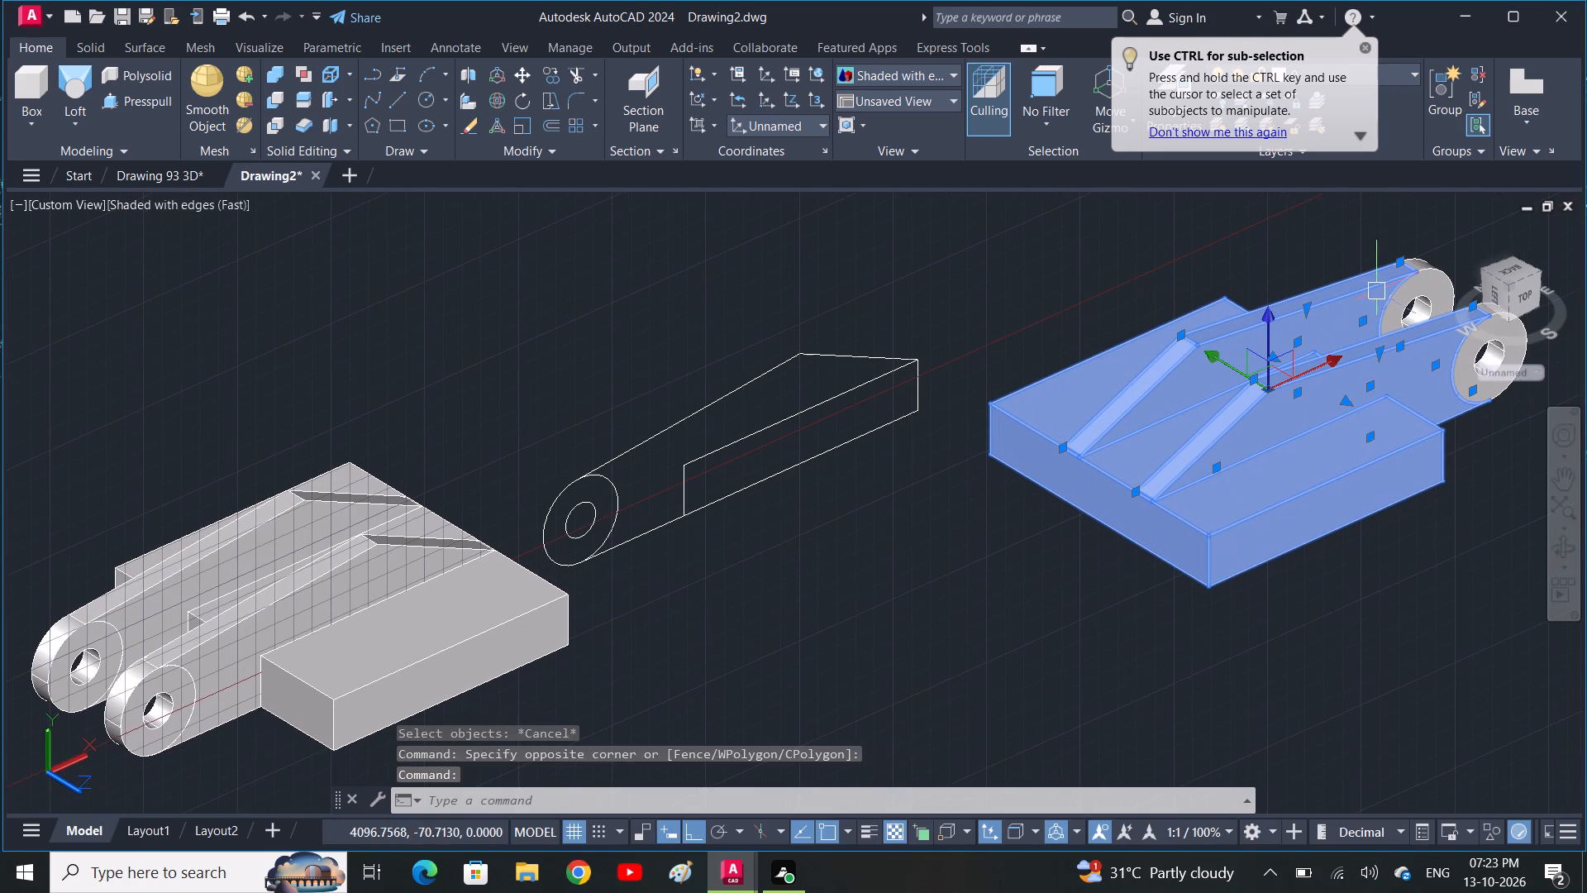
{"action": "middle_click_drag", "start_coordinate": [1356, 318], "coordinate": [1197, 493]}
{"action": "left_click", "coordinate": [1339, 511]}
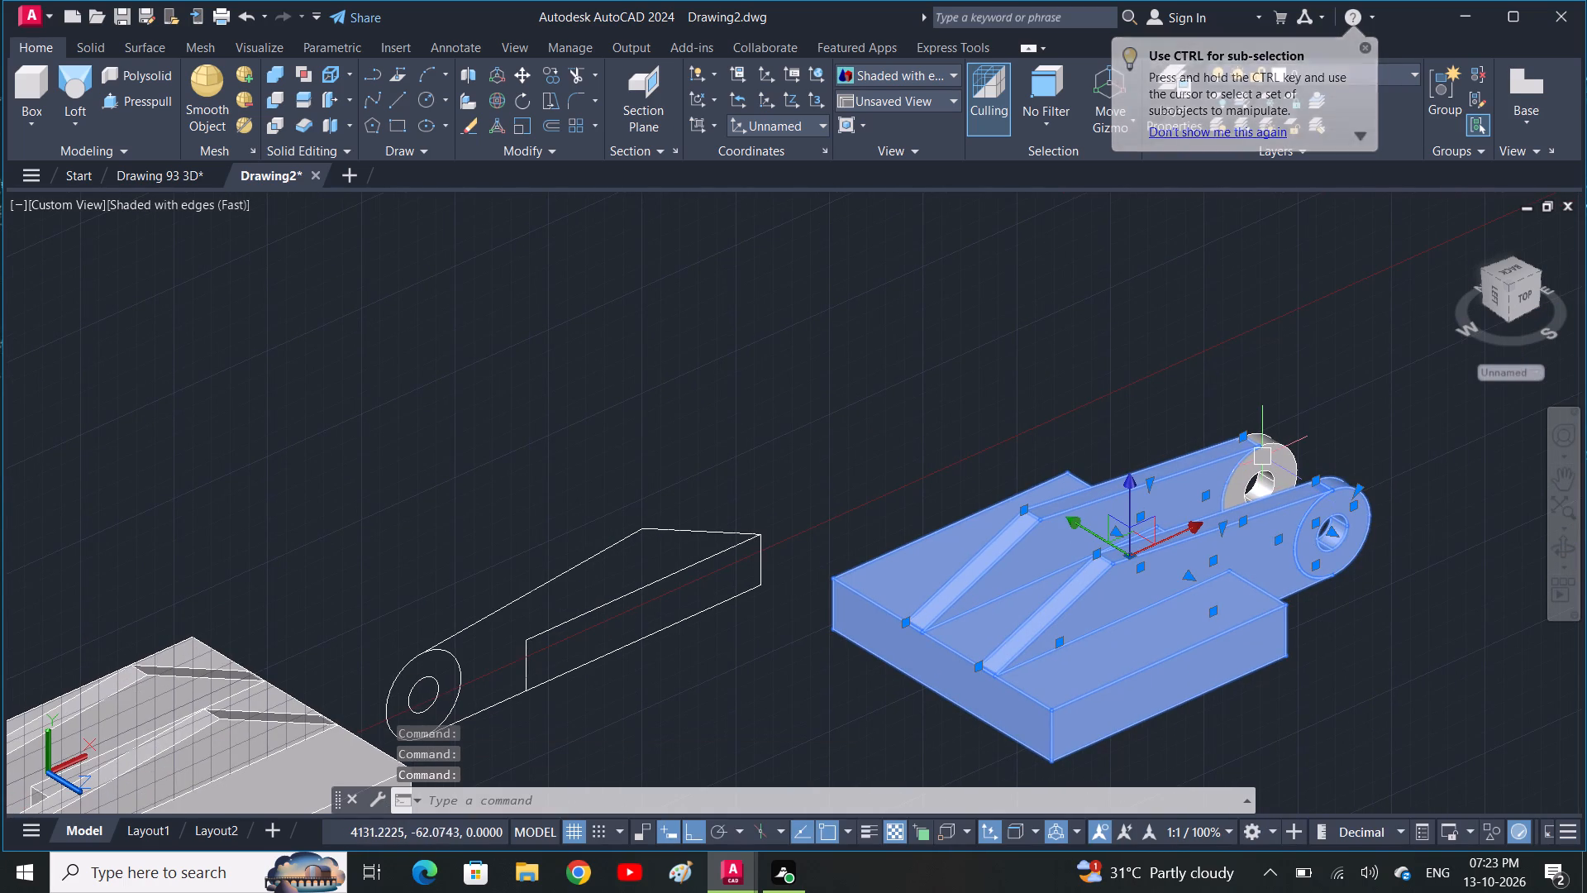
{"action": "left_click", "coordinate": [1261, 454]}
{"action": "left_click", "coordinate": [1260, 475]}
{"action": "type", "text": "M"}
{"action": "key", "text": "space"}
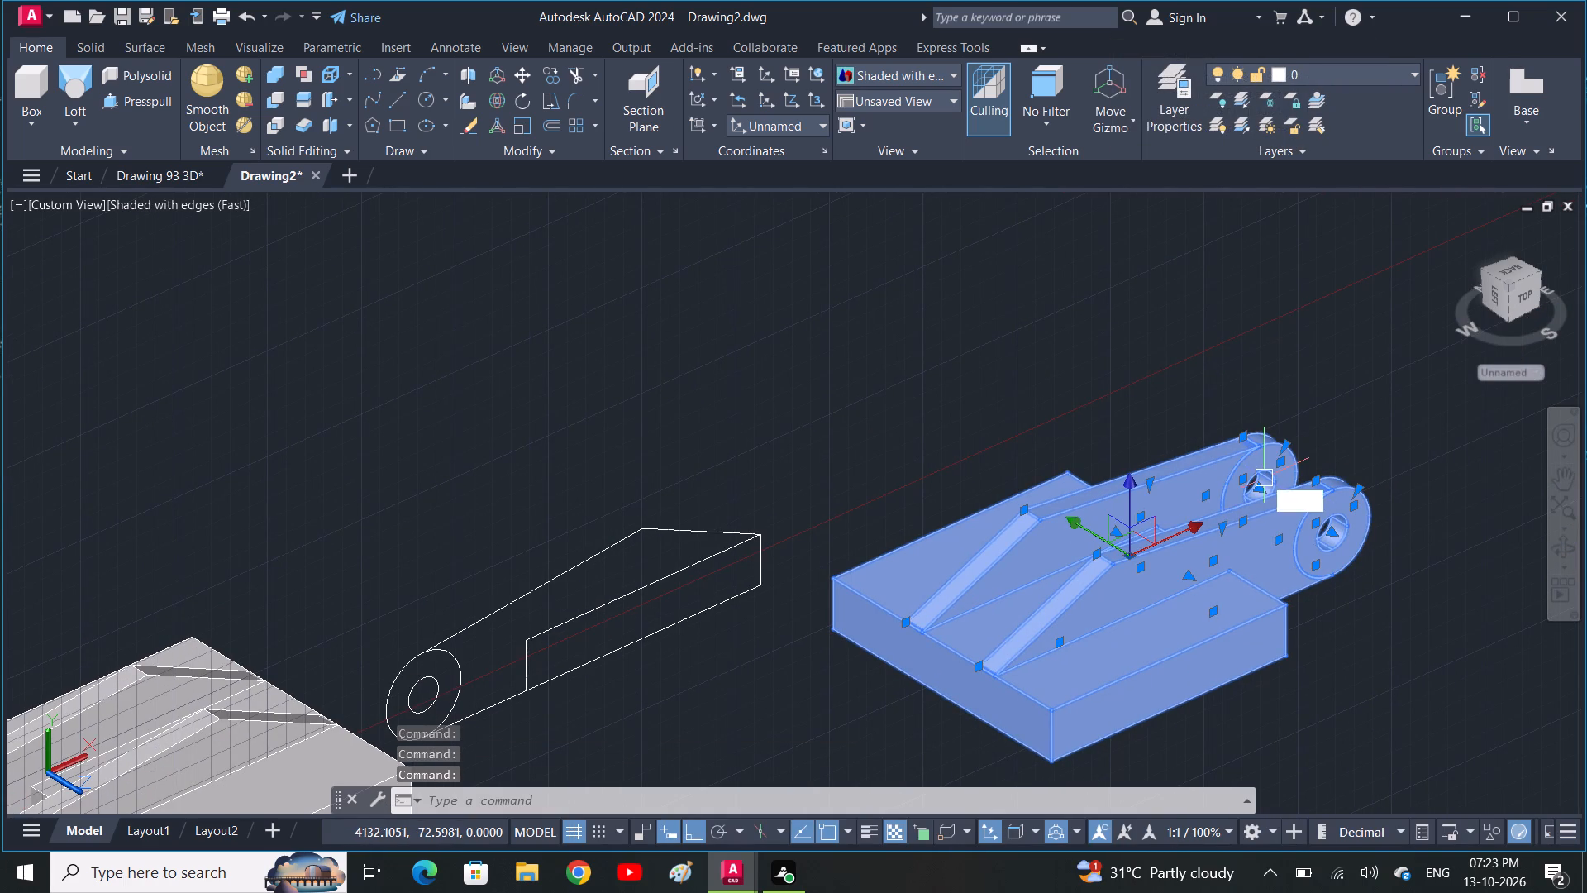
{"action": "middle_click_drag", "start_coordinate": [1111, 663], "coordinate": [1187, 354]}
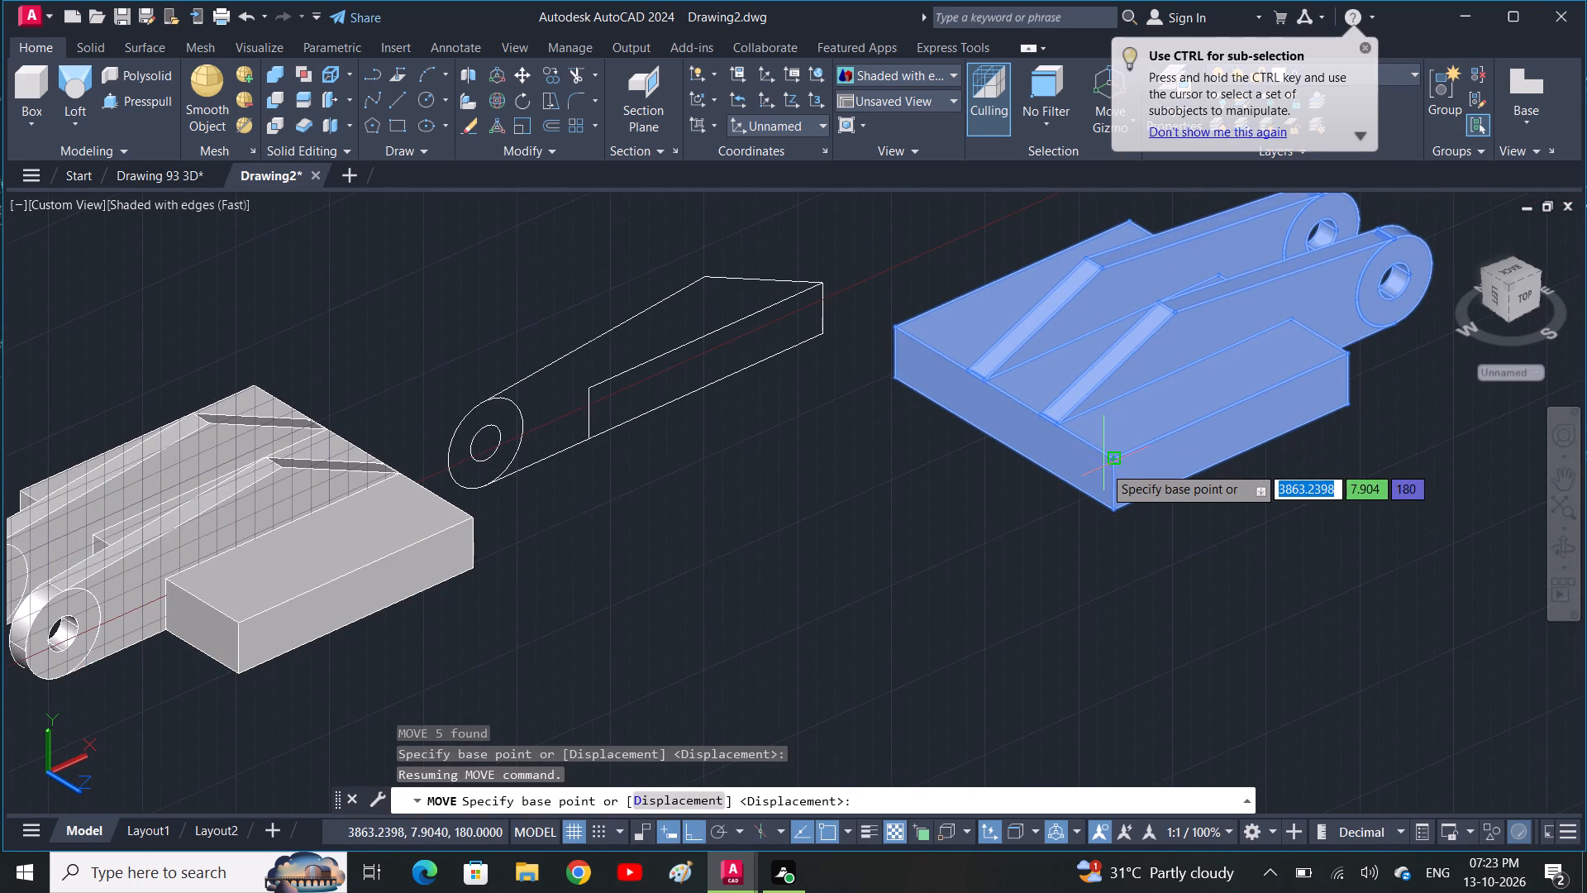
{"action": "left_click", "coordinate": [1113, 456]}
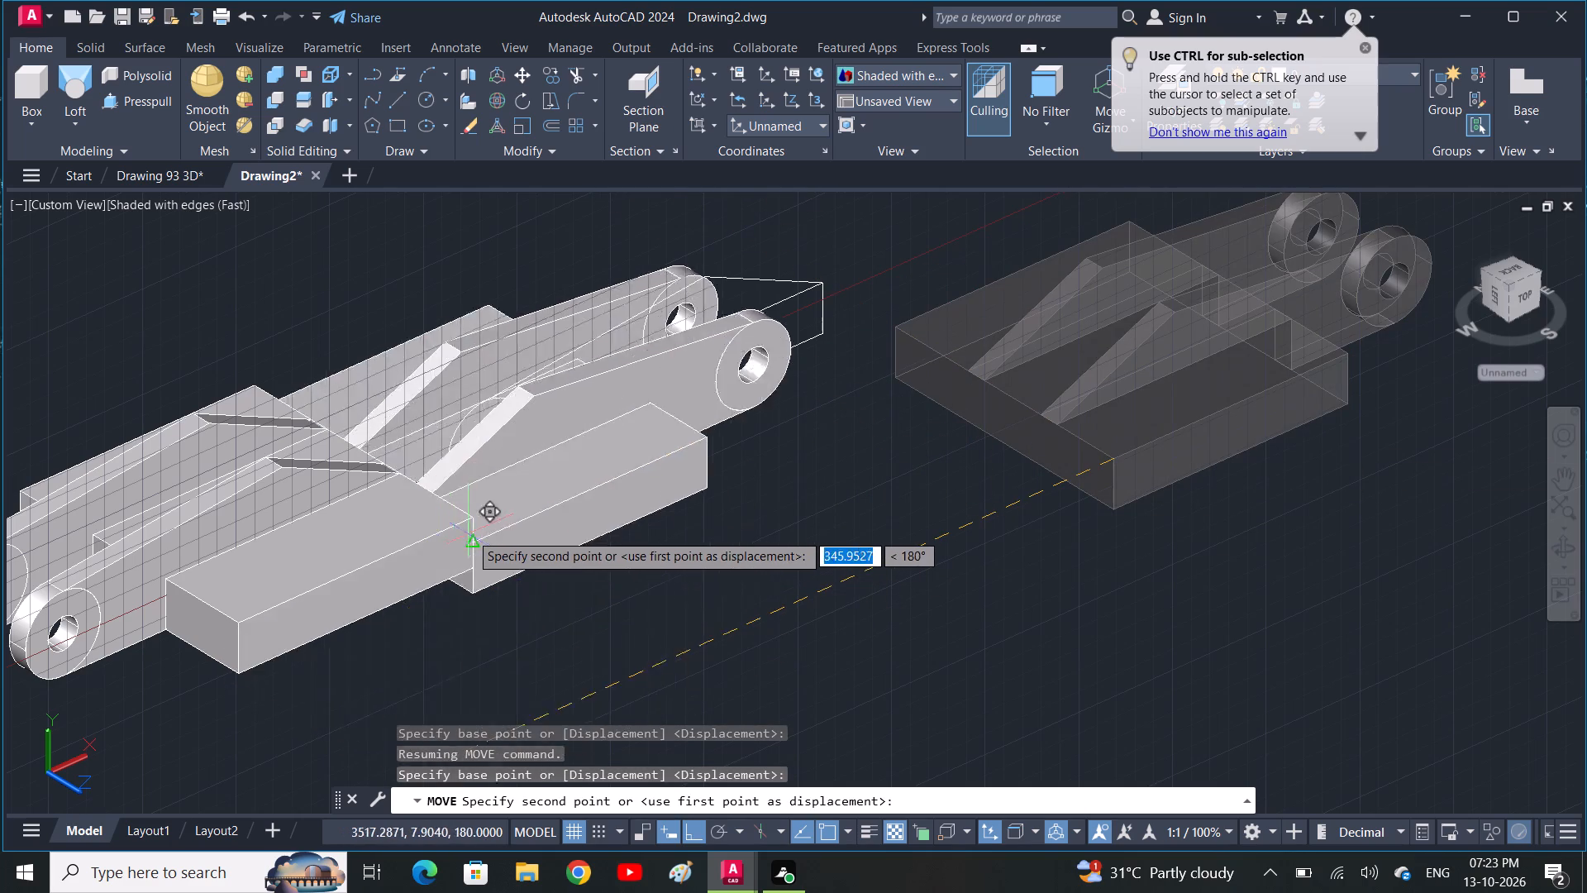
{"action": "left_click", "coordinate": [481, 514]}
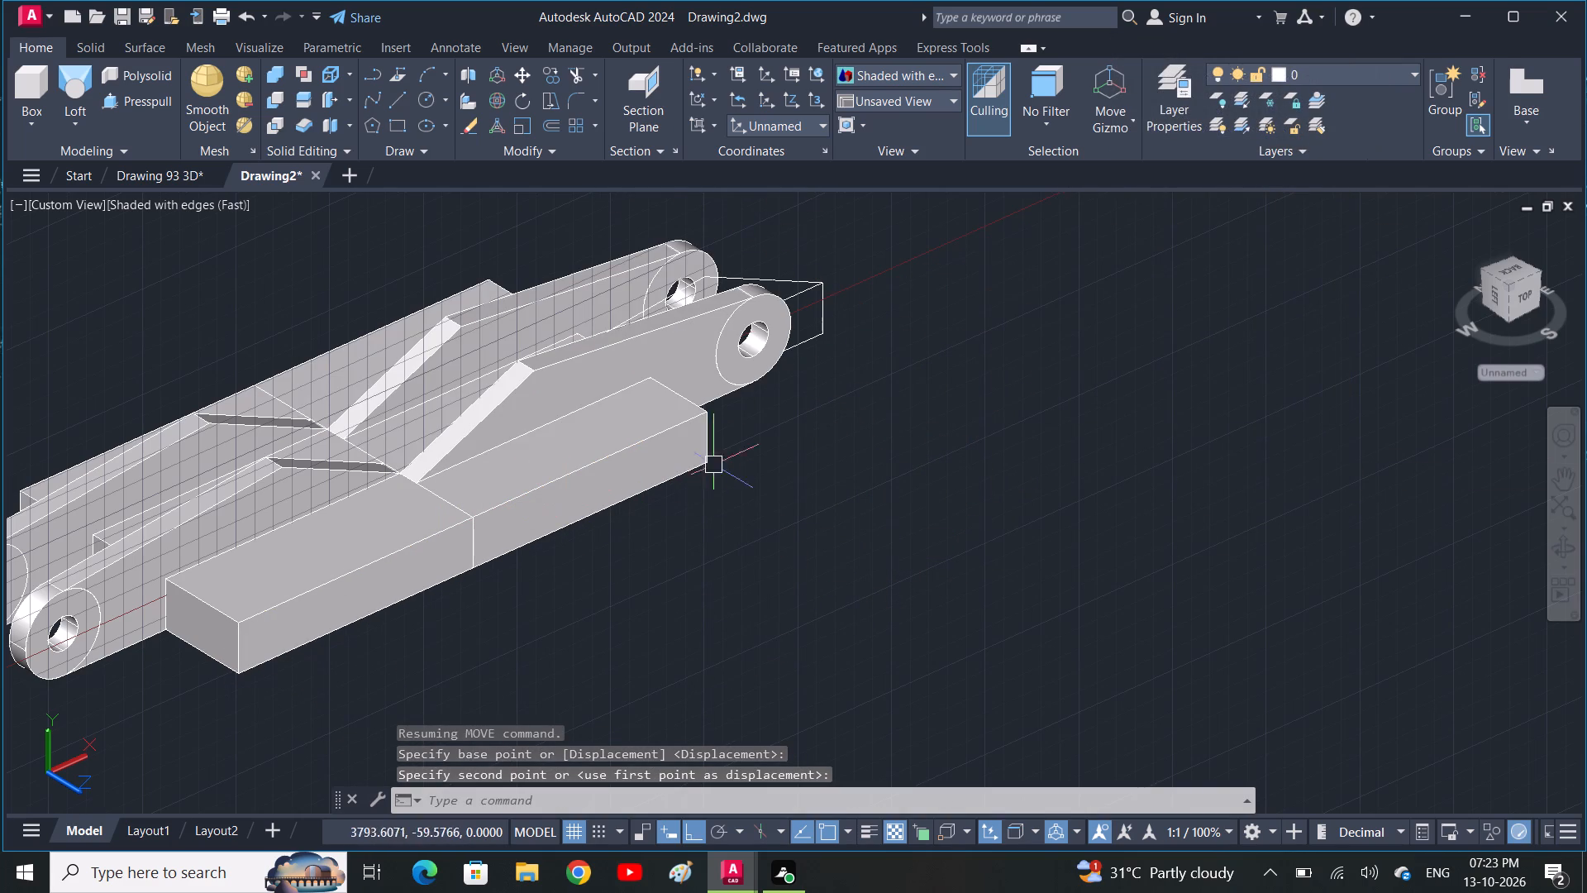
{"action": "left_click", "coordinate": [811, 342]}
{"action": "key", "text": "Escape"}
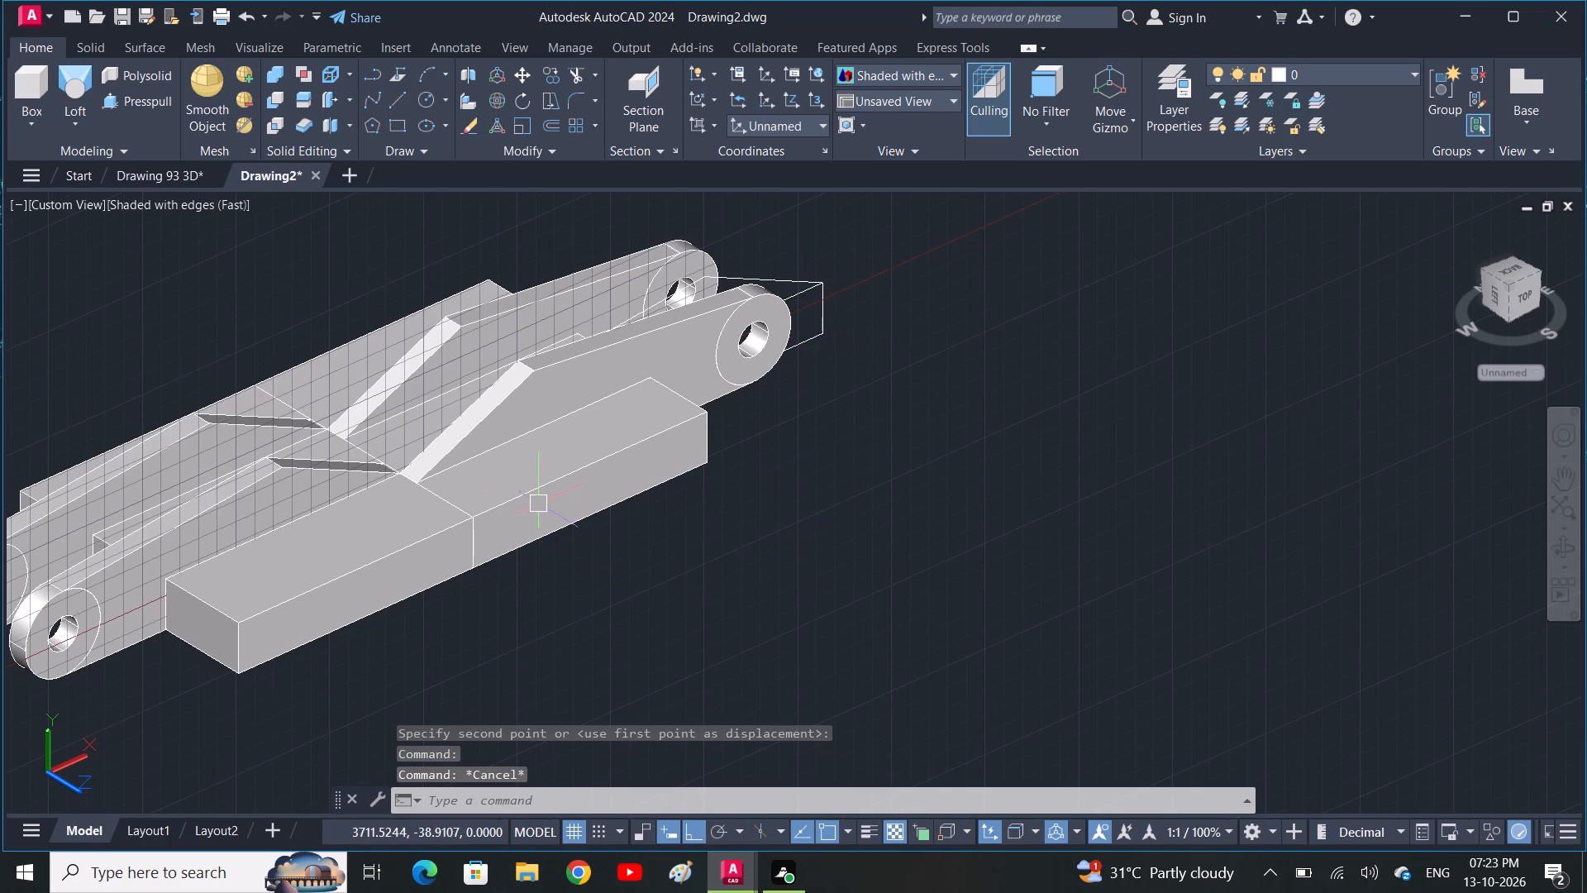
Move both joined brackets about 300 units along the positive Z axis from the top corner where their bases meet.
{"action": "left_click", "coordinate": [541, 489]}
{"action": "left_click_drag", "start_coordinate": [515, 418], "coordinate": [481, 423]}
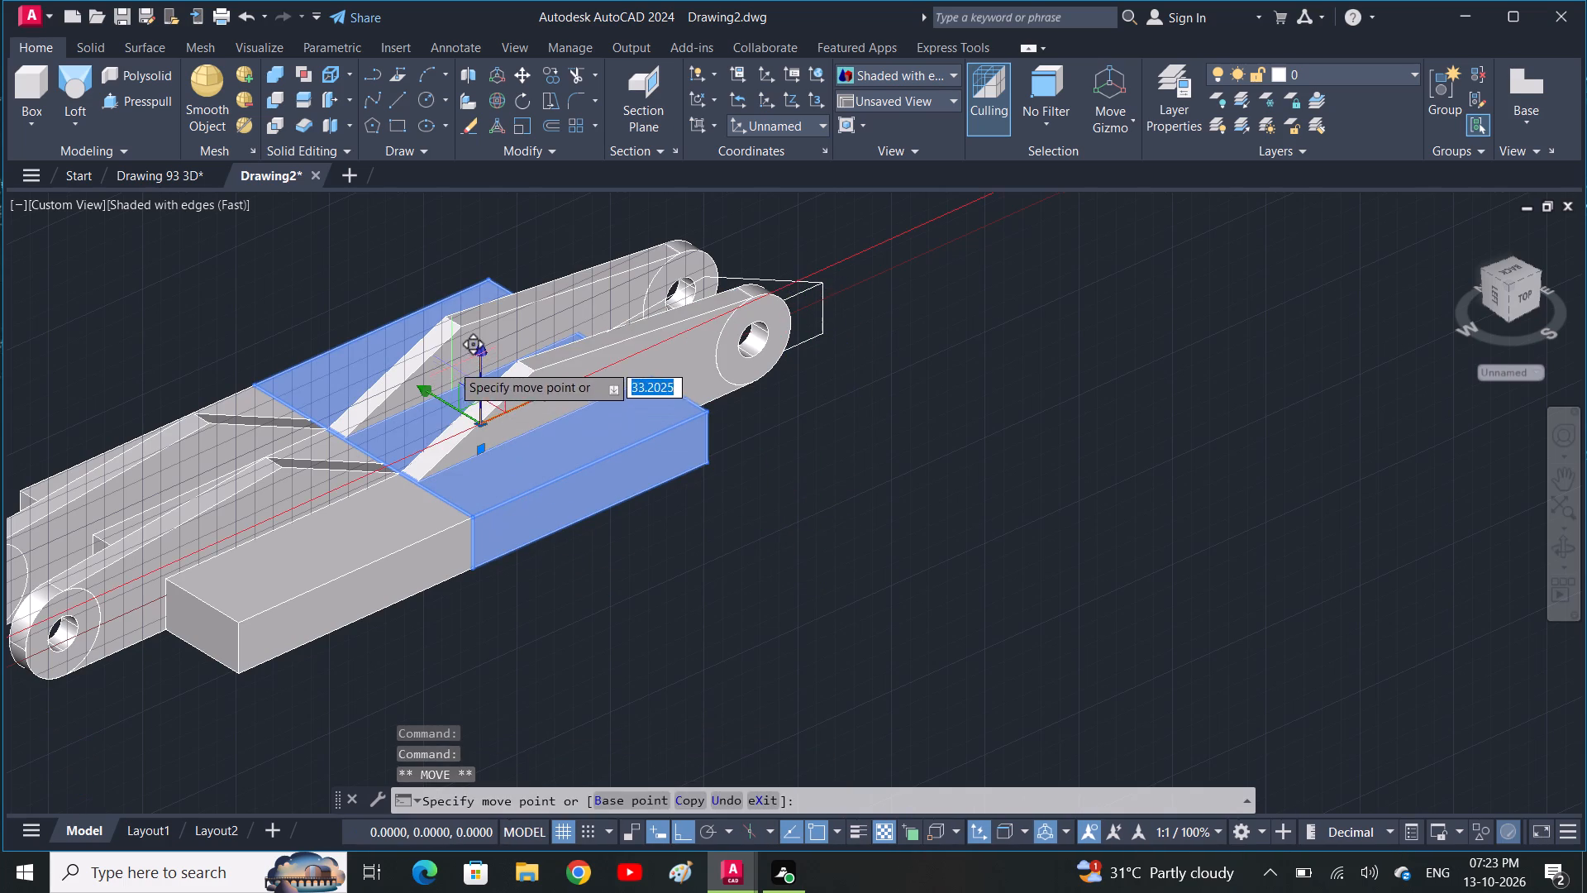
{"action": "left_click", "coordinate": [451, 364]}
{"action": "left_click", "coordinate": [583, 383]}
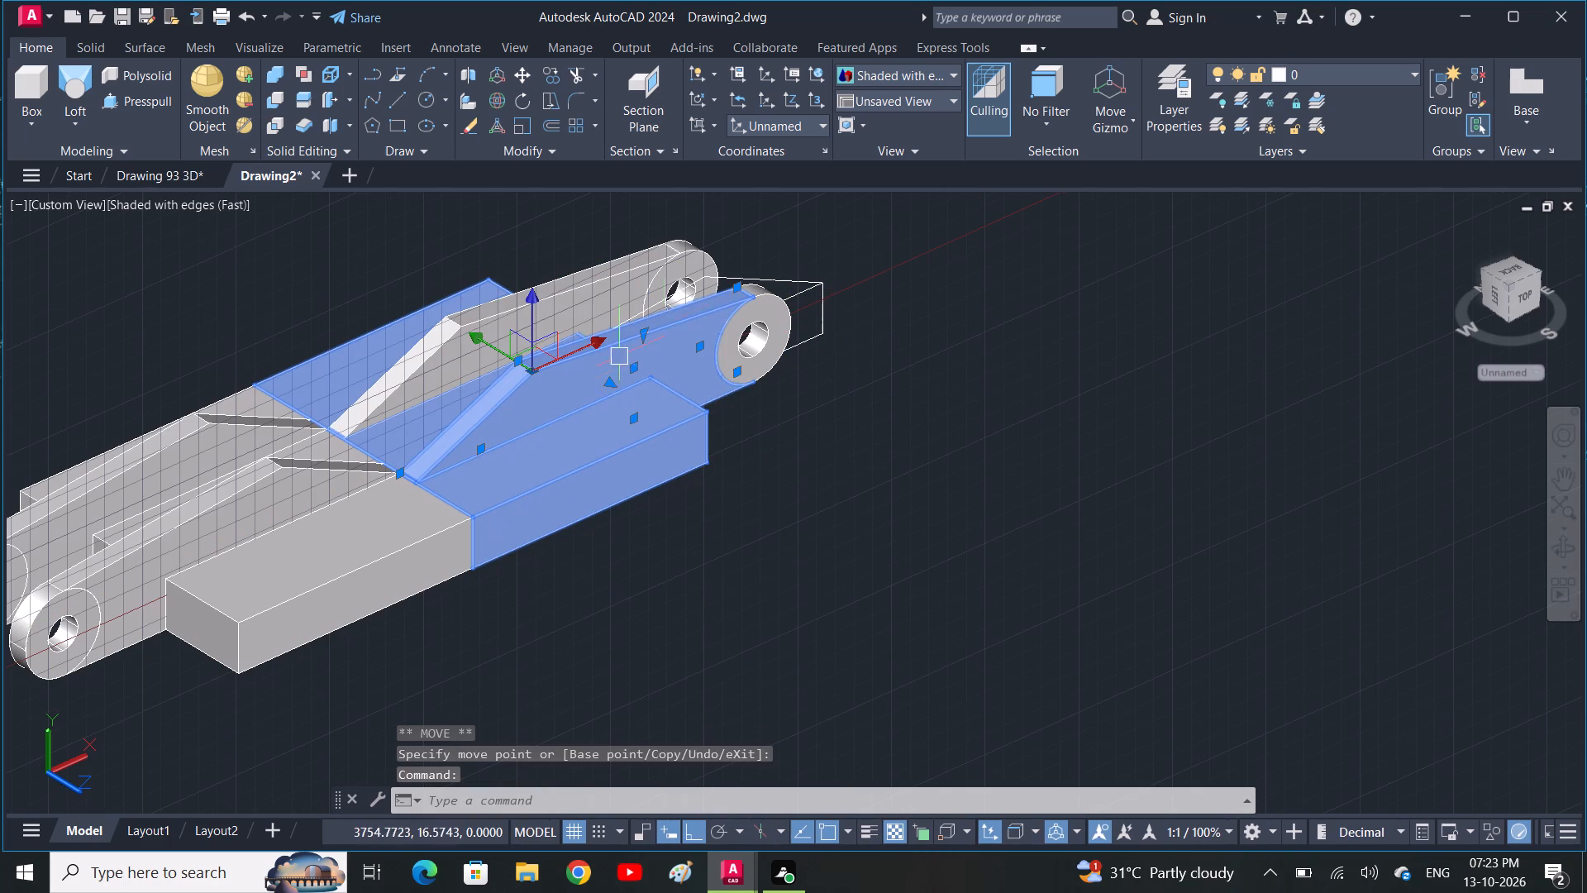
{"action": "left_click", "coordinate": [675, 264]}
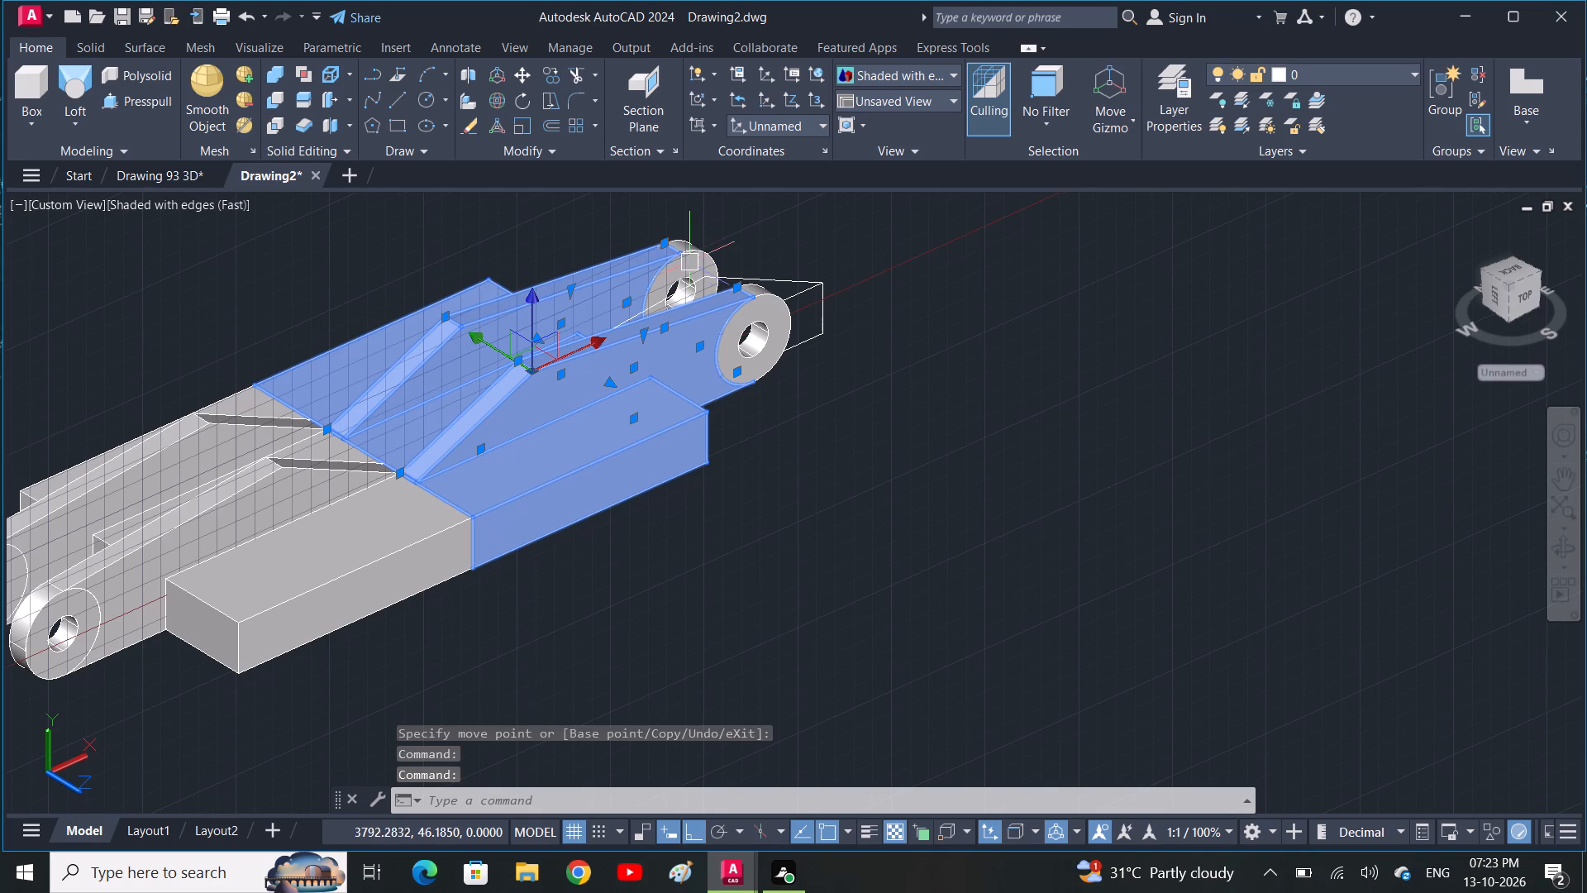
{"action": "left_click", "coordinate": [693, 258]}
{"action": "left_click", "coordinate": [779, 323]}
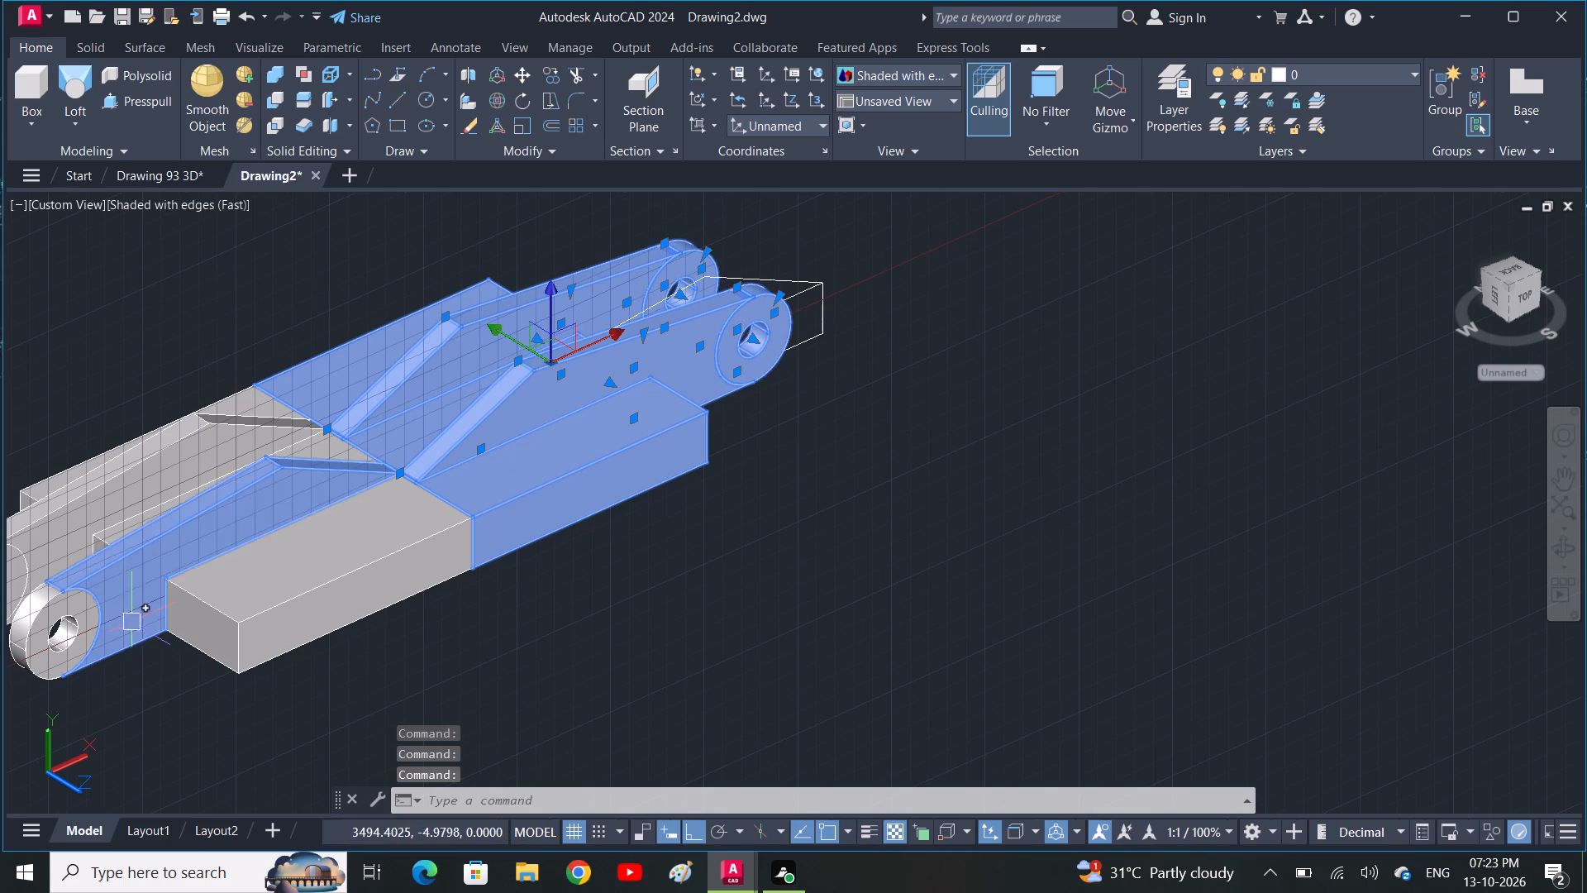
{"action": "left_click", "coordinate": [299, 715]}
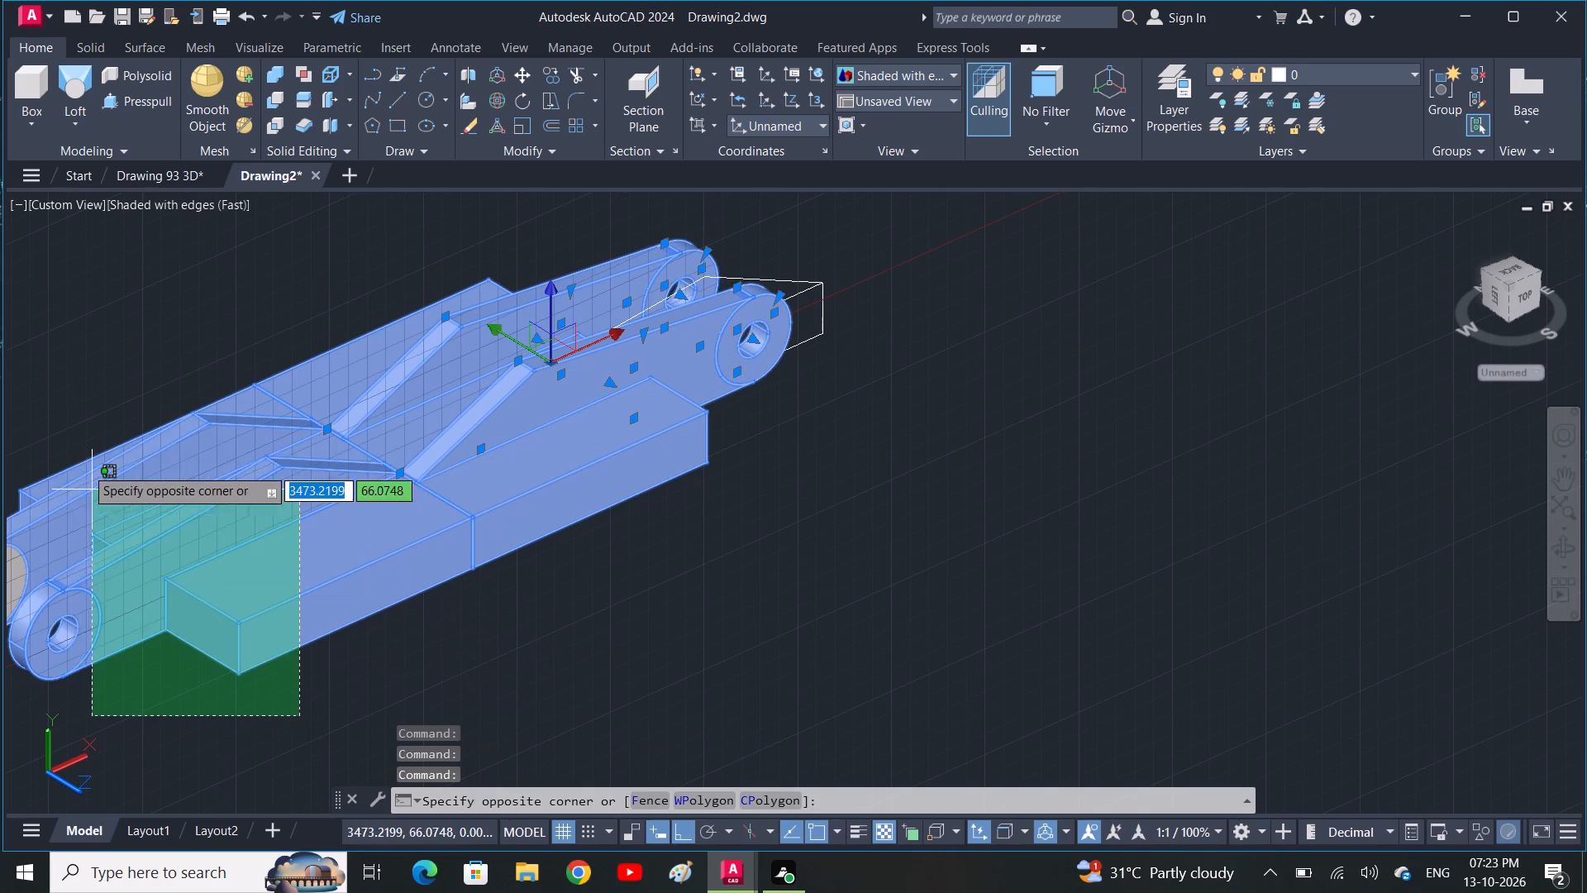
{"action": "left_click", "coordinate": [77, 458]}
{"action": "middle_click_drag", "start_coordinate": [112, 480], "coordinate": [258, 492]}
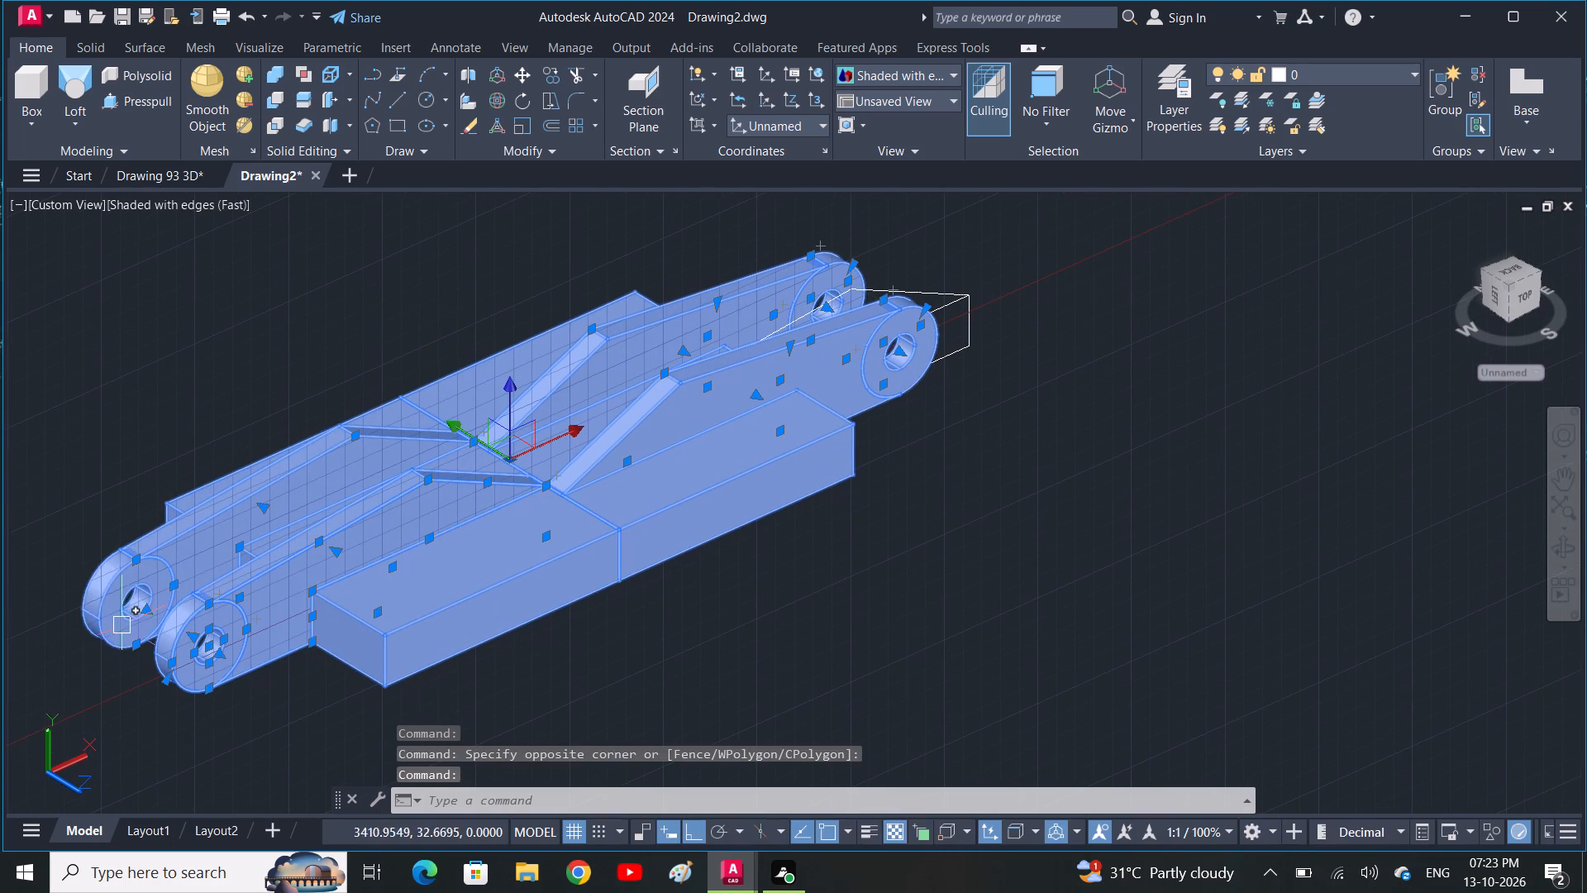
{"action": "left_click", "coordinate": [115, 624]}
{"action": "key", "text": "m"}
{"action": "key", "text": "space"}
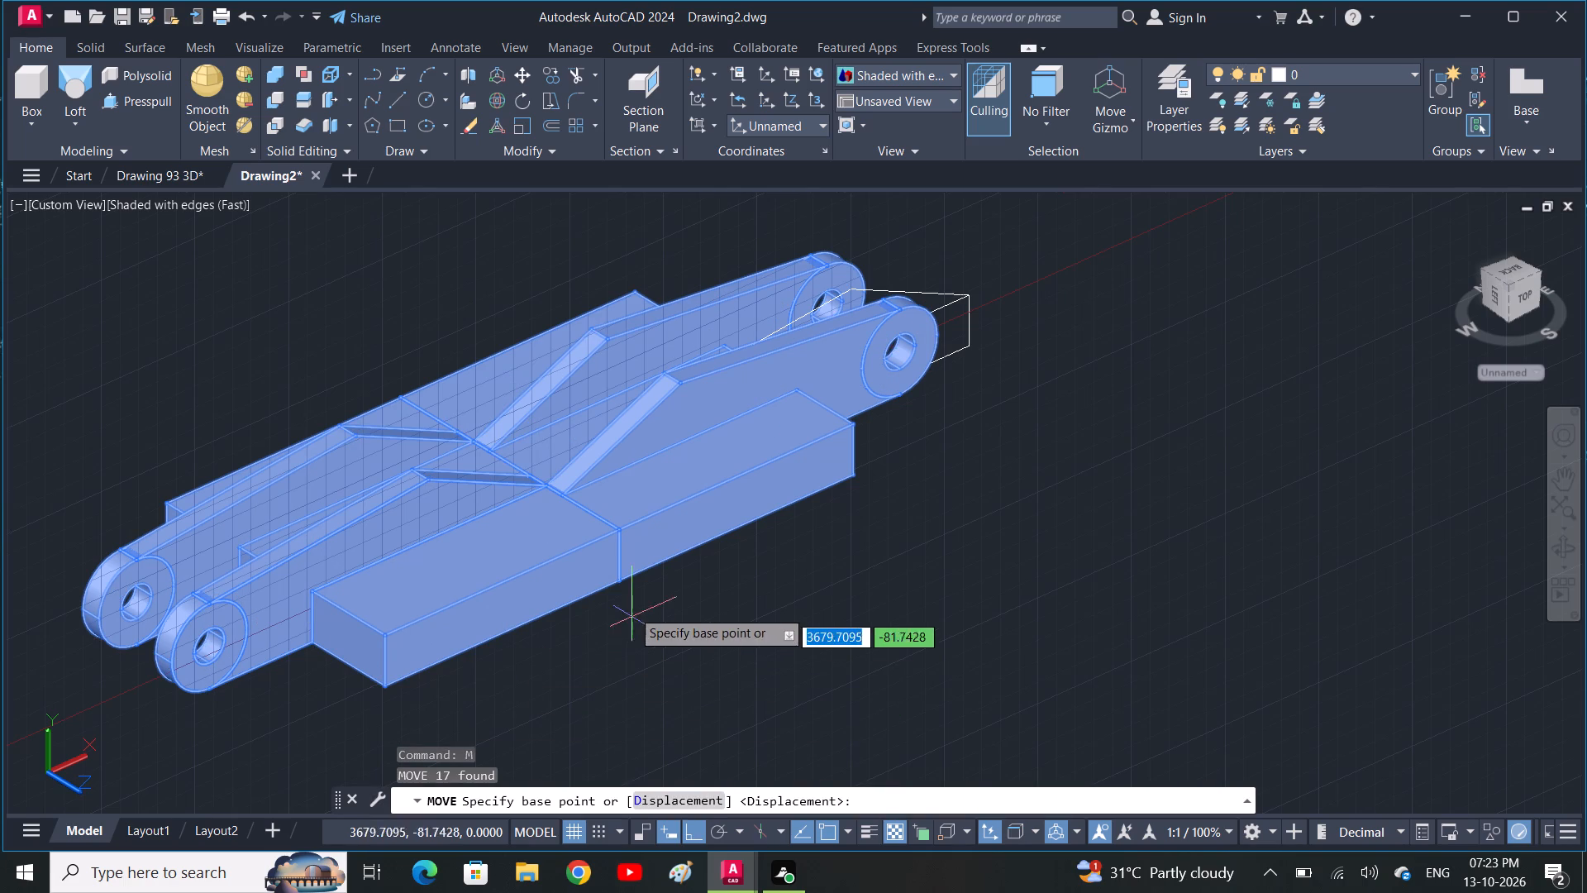
{"action": "left_click", "coordinate": [621, 531]}
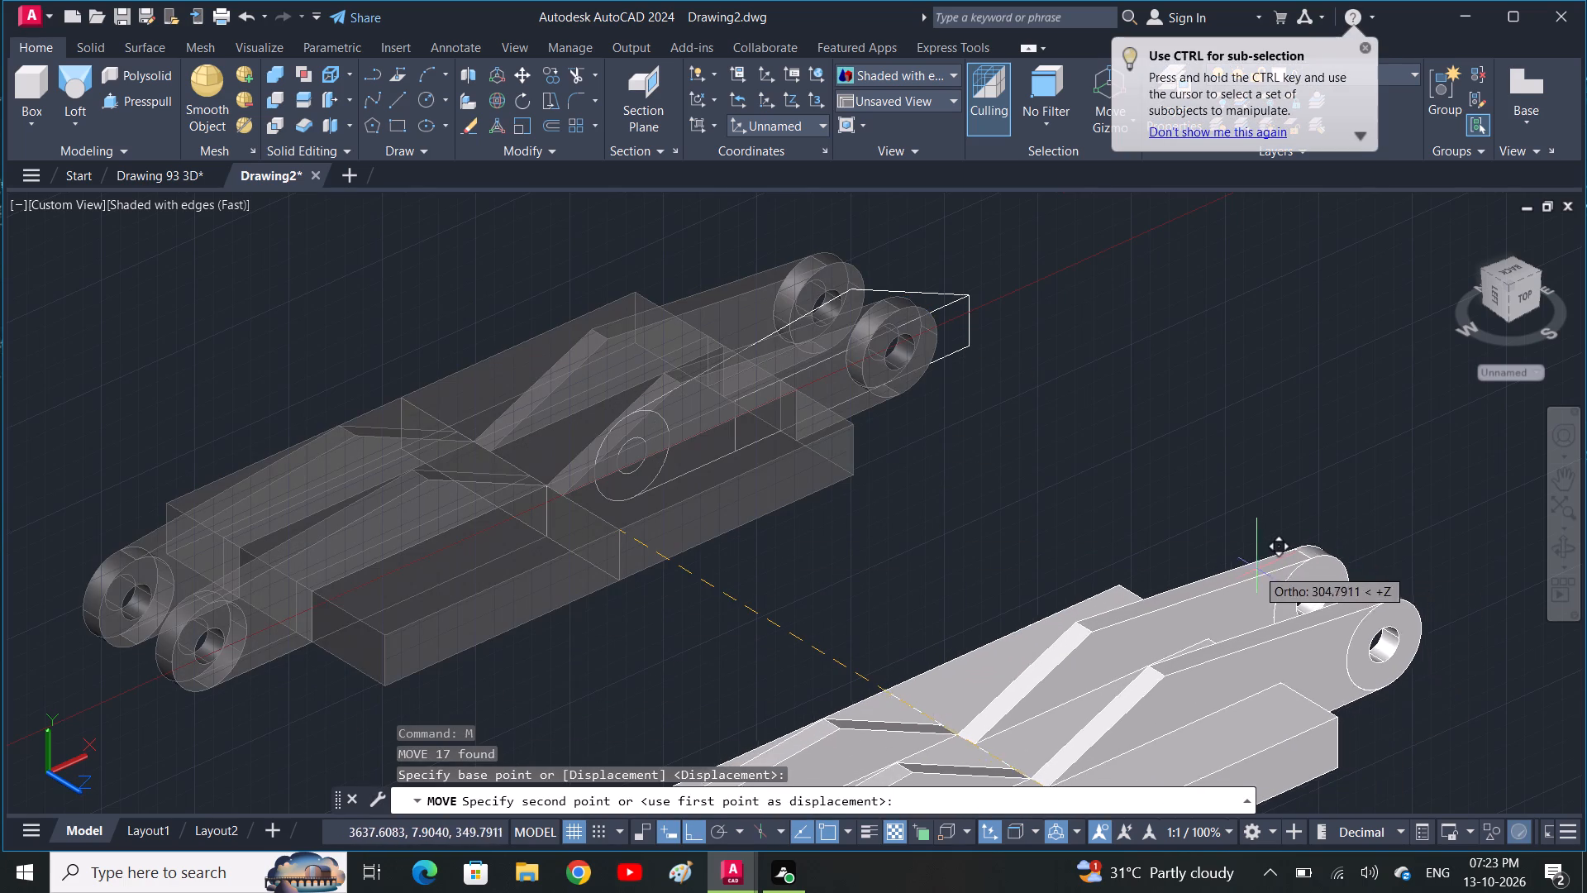
{"action": "left_click", "coordinate": [1252, 566]}
Delete the leftover arm profile geometry, including its outline lines, circles and the separate short line.
{"action": "left_click", "coordinate": [1091, 500]}
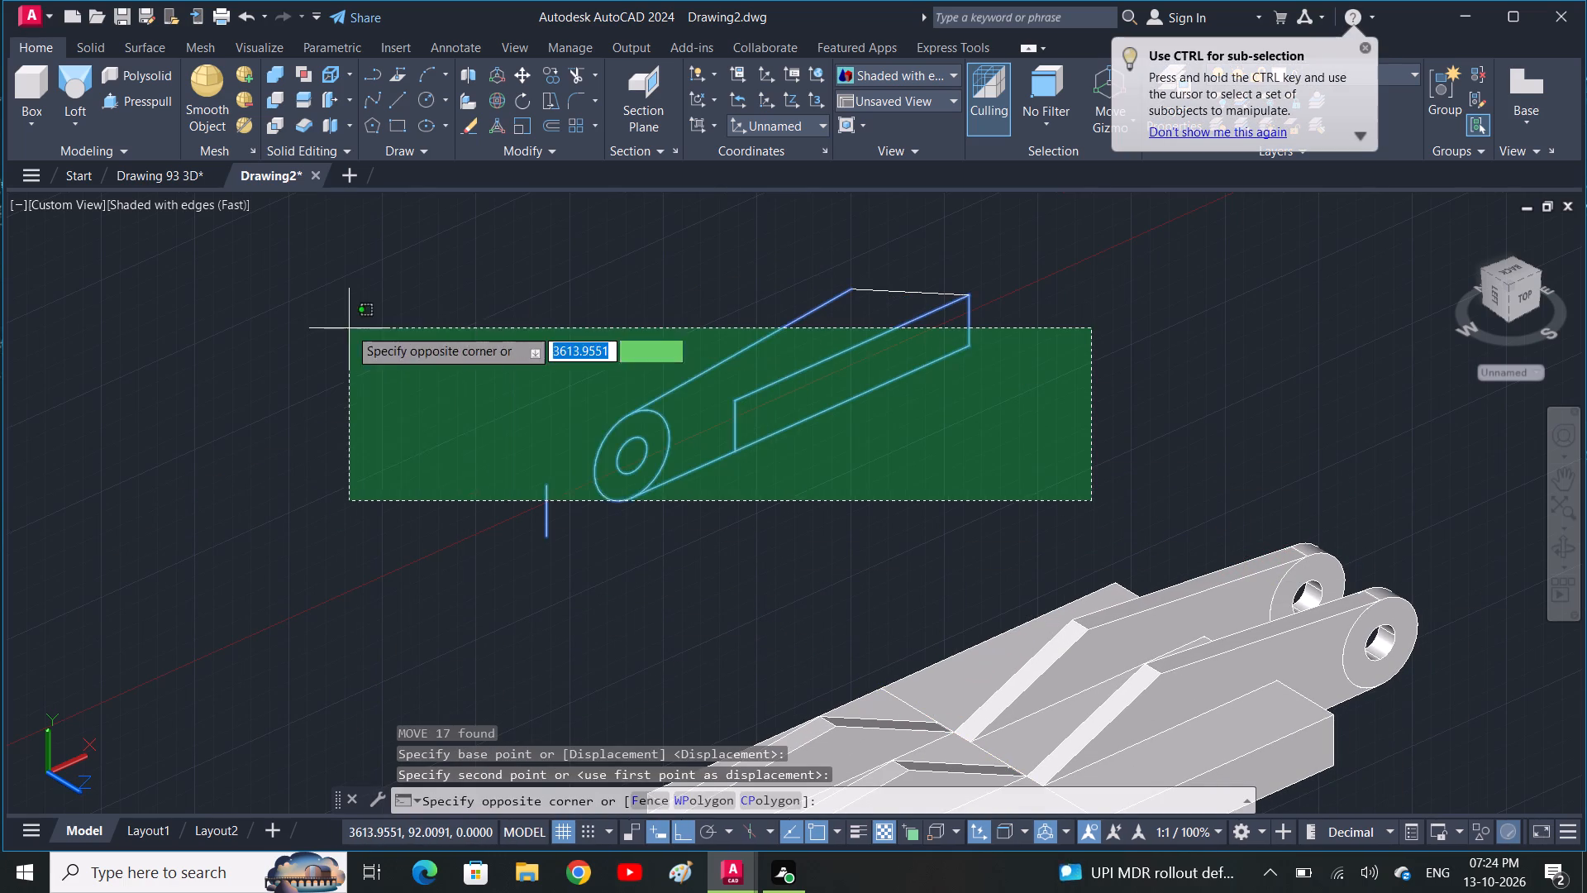
{"action": "left_click", "coordinate": [349, 327]}
{"action": "left_click", "coordinate": [874, 256]}
{"action": "left_click", "coordinate": [952, 342]}
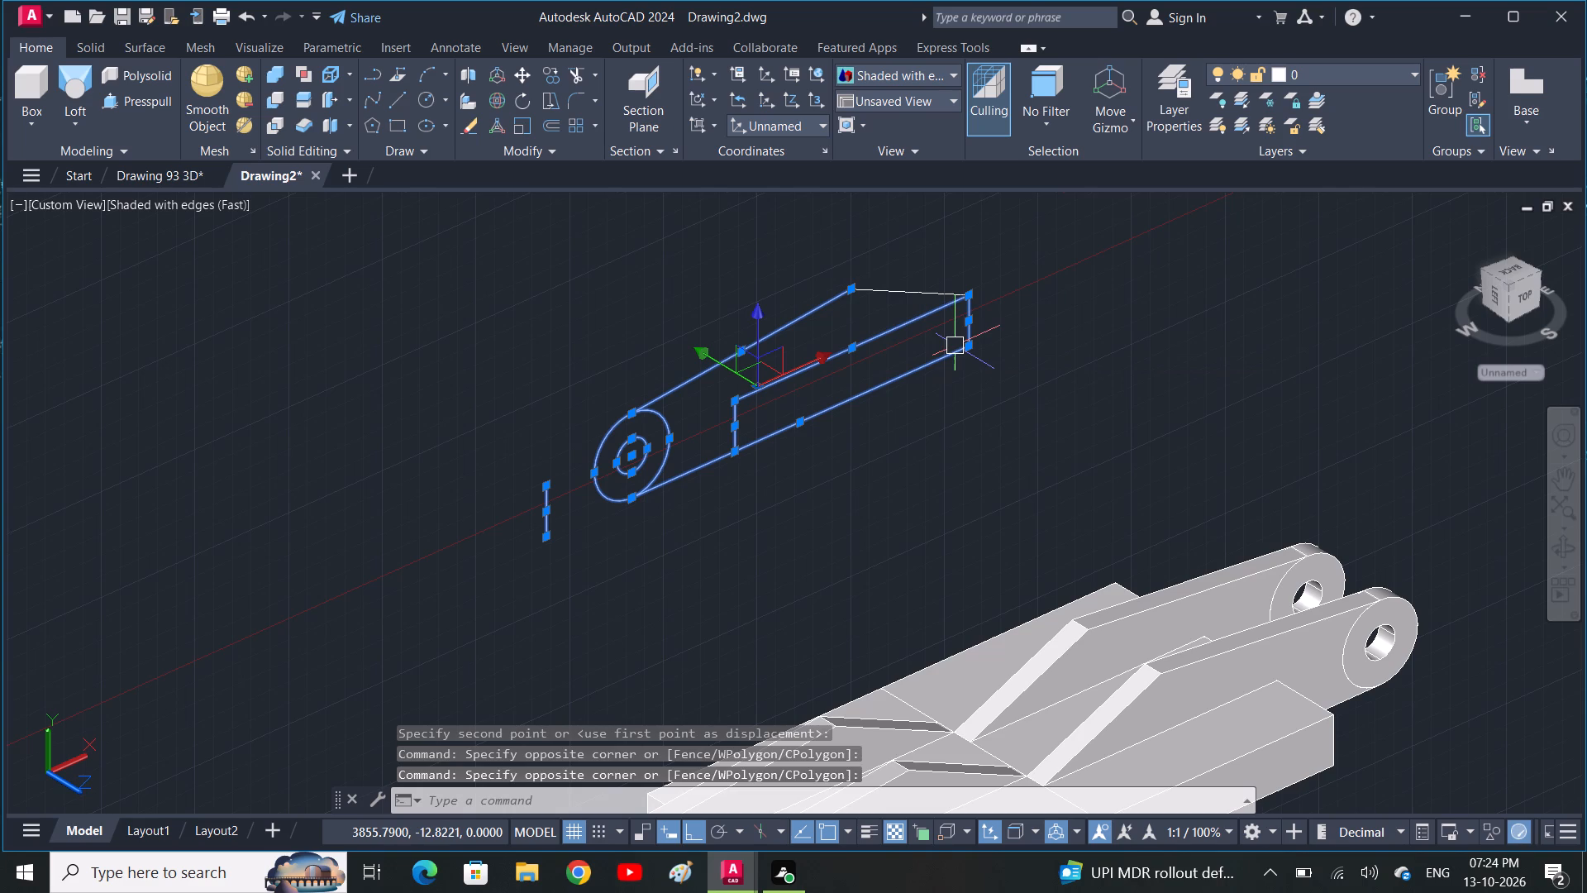
{"action": "left_click_drag", "start_coordinate": [955, 345], "coordinate": [941, 344]}
{"action": "left_click", "coordinate": [933, 371]}
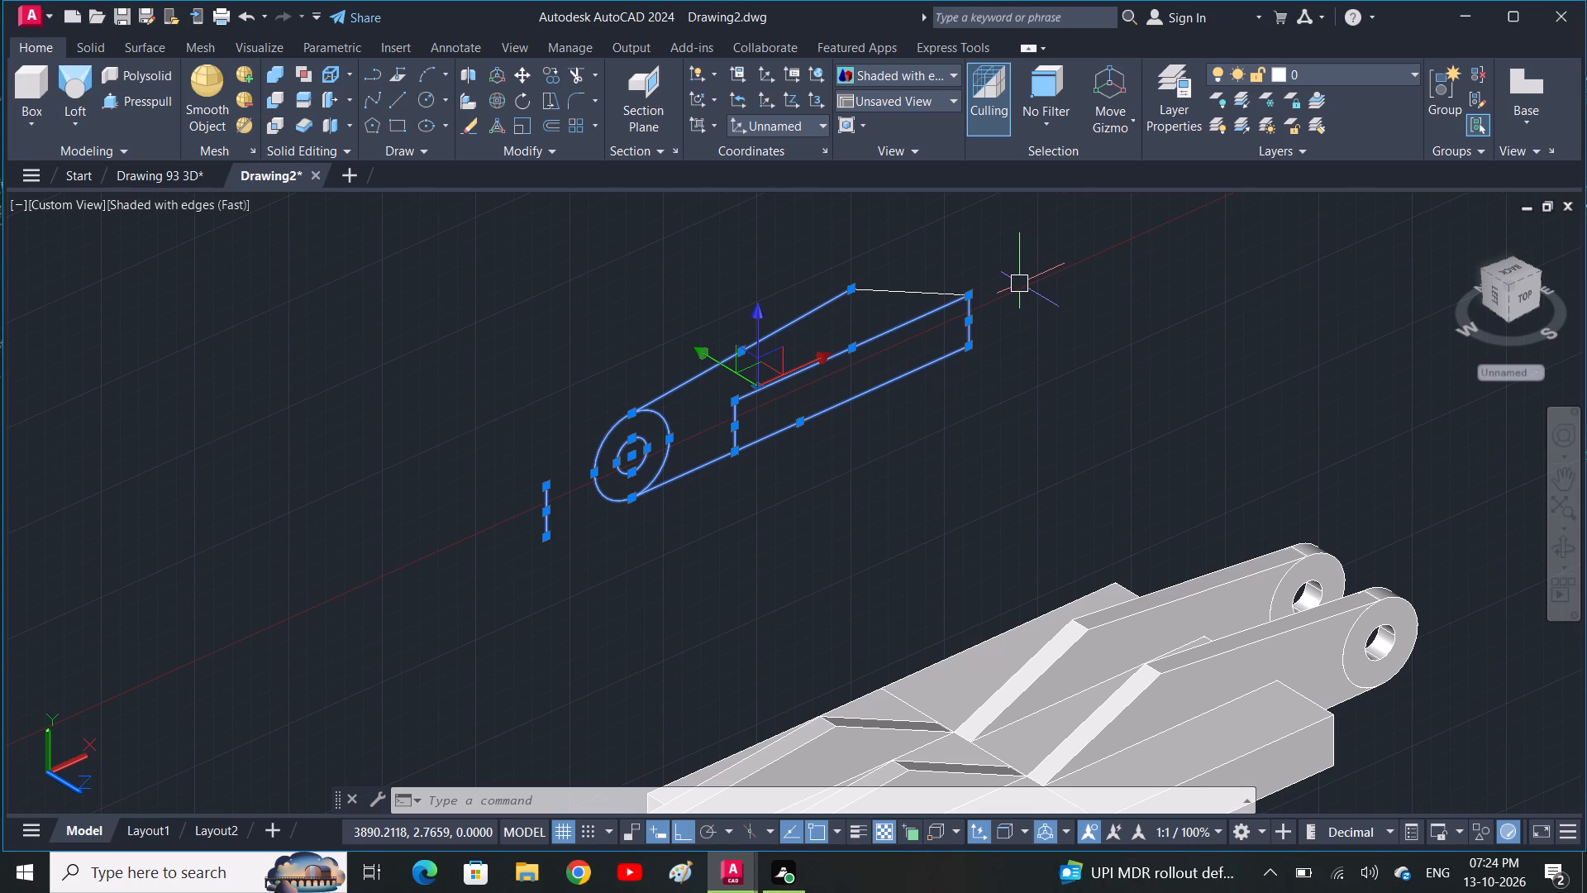
{"action": "left_click", "coordinate": [902, 296]}
{"action": "key", "text": "Delete"}
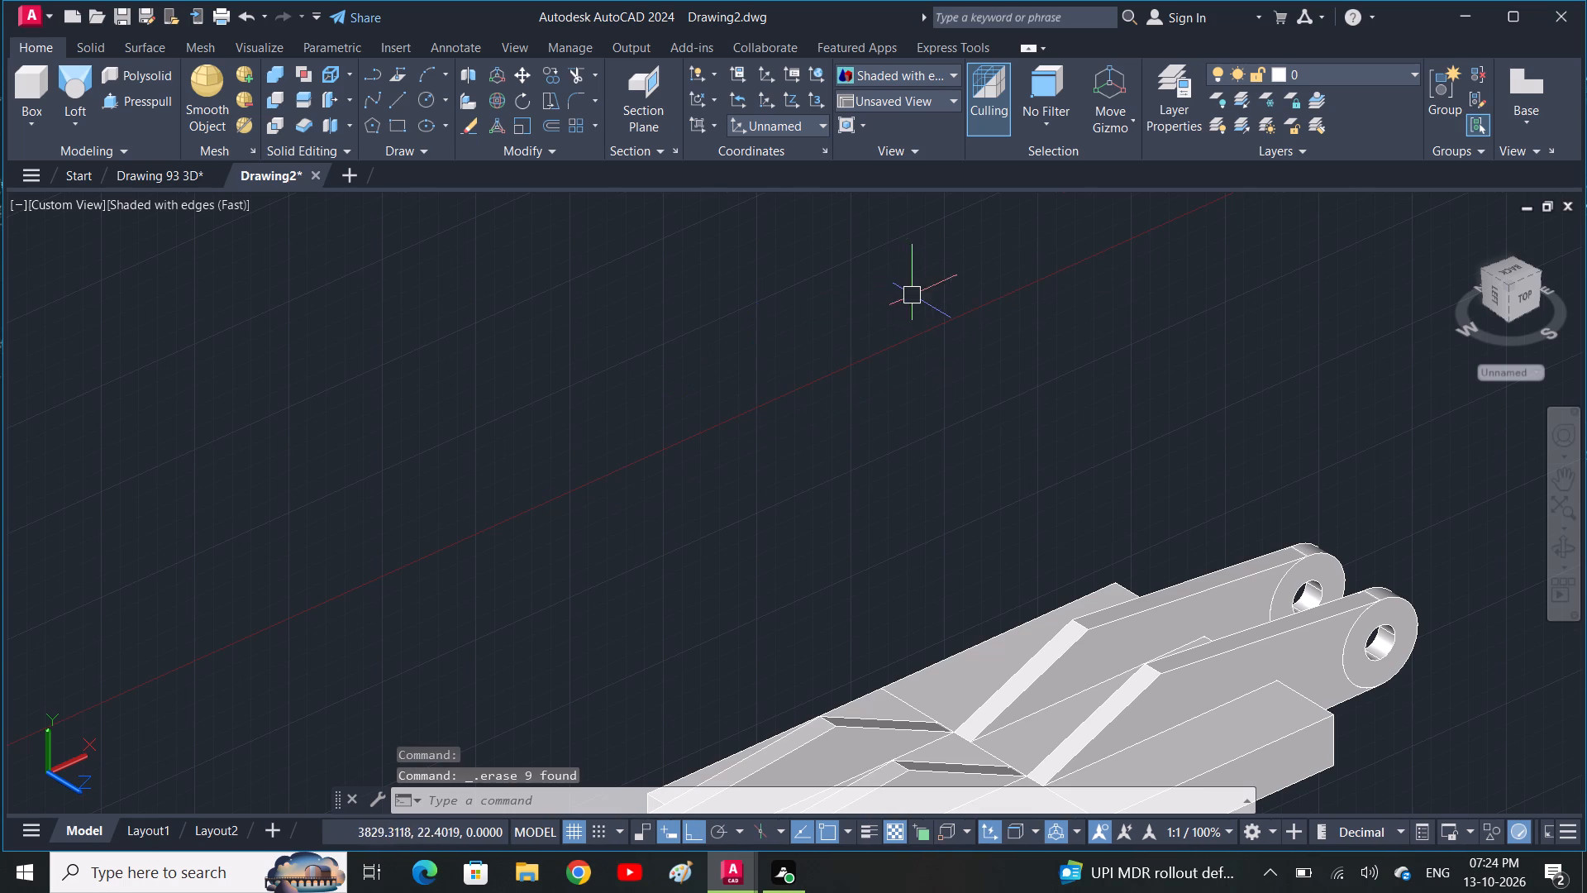
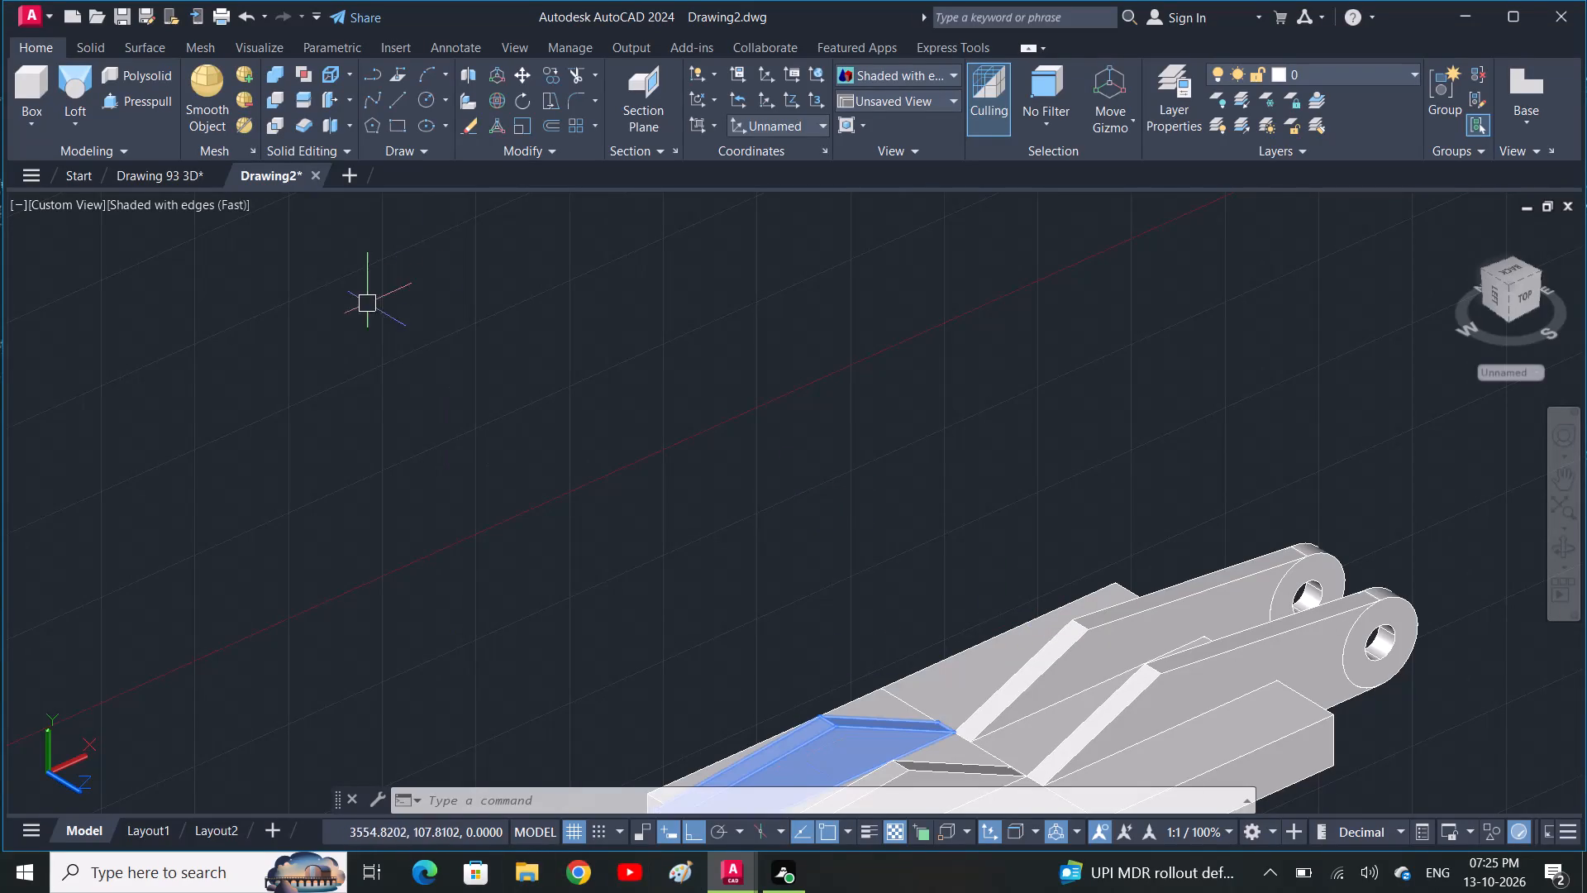
Examine the joined double-ended bracket from the side, underneath and above, checking how the two bases and arms meet.
{"action": "scroll", "coordinate": [917, 596], "scroll_direction": "down", "scroll_amount": 1}
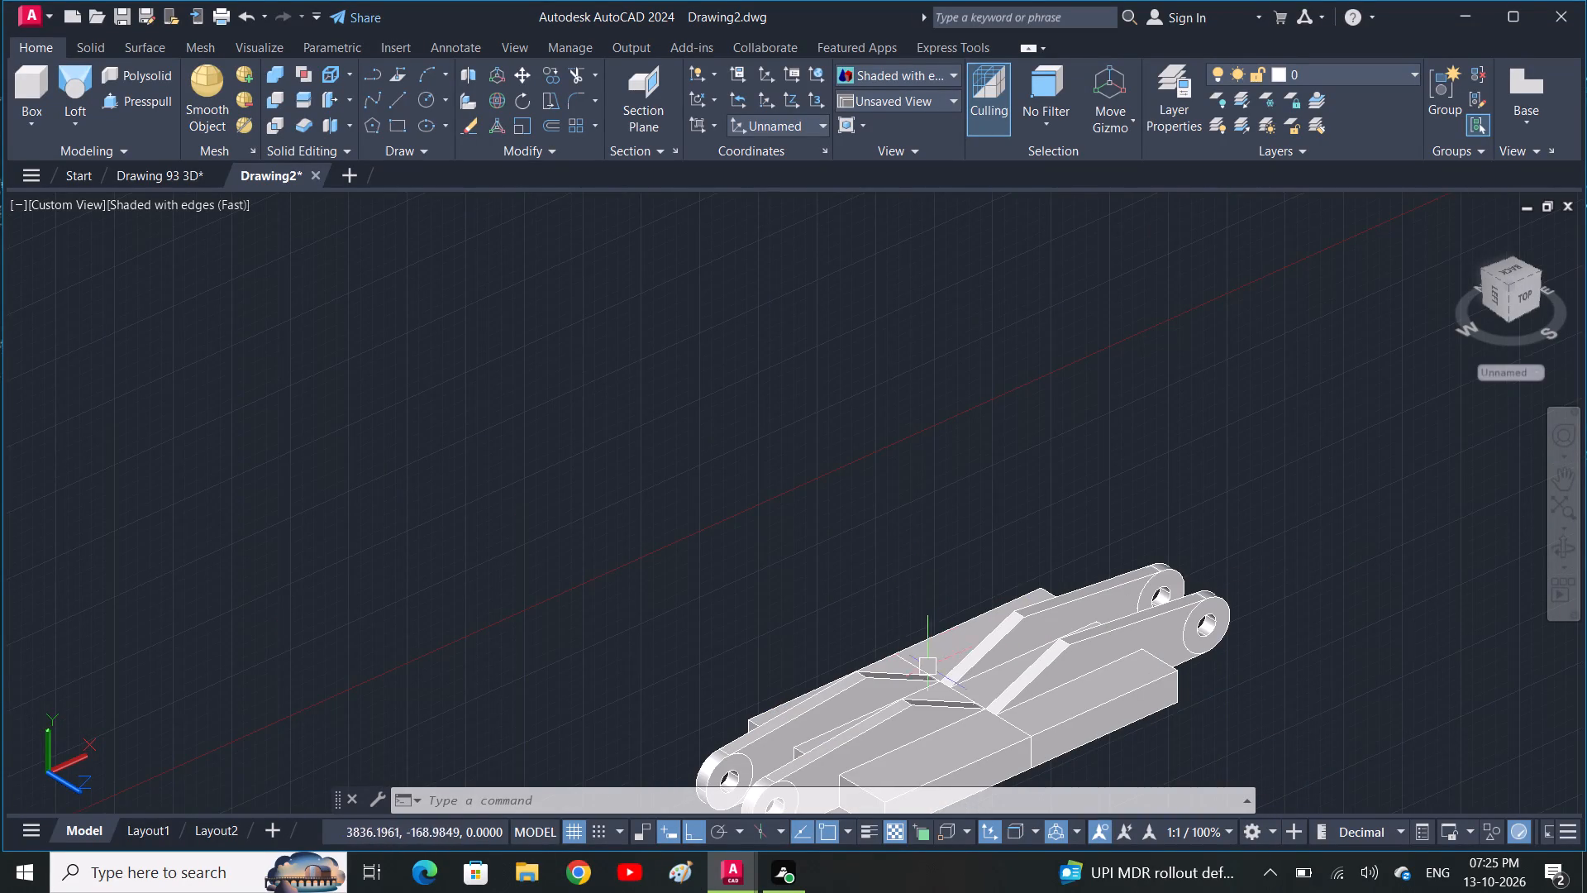
{"action": "middle_click_drag", "start_coordinate": [931, 668], "coordinate": [661, 238]}
{"action": "scroll", "coordinate": [661, 238], "scroll_direction": "up", "scroll_amount": 1}
{"action": "middle_click_drag", "start_coordinate": [684, 340], "coordinate": [684, 521]}
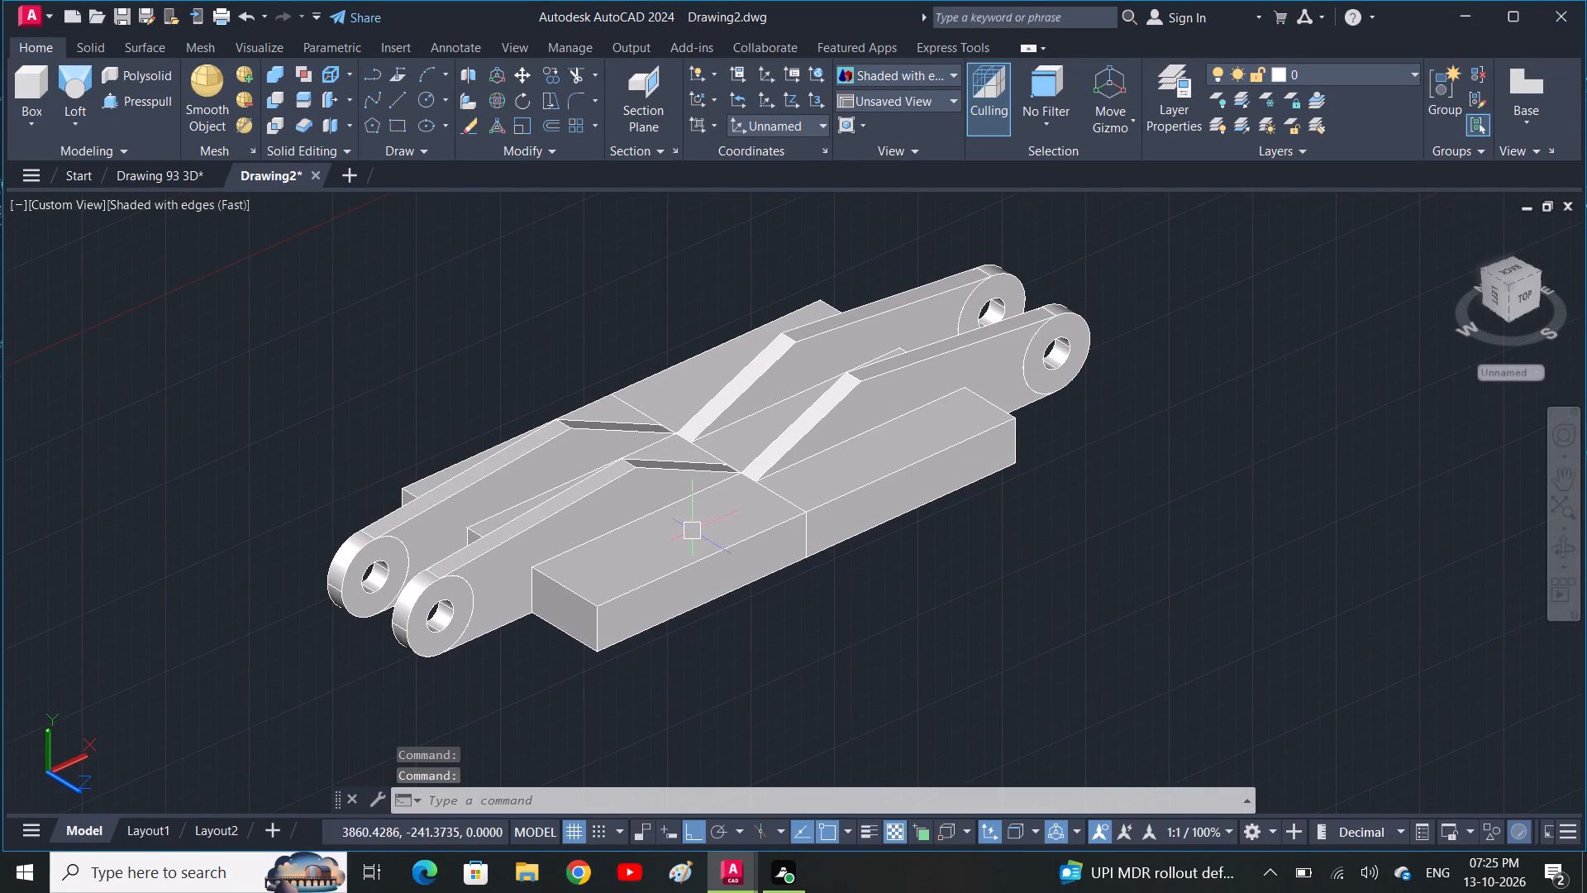
{"action": "middle_click_drag", "start_coordinate": [1087, 600], "coordinate": [1076, 610], "text": "shift"}
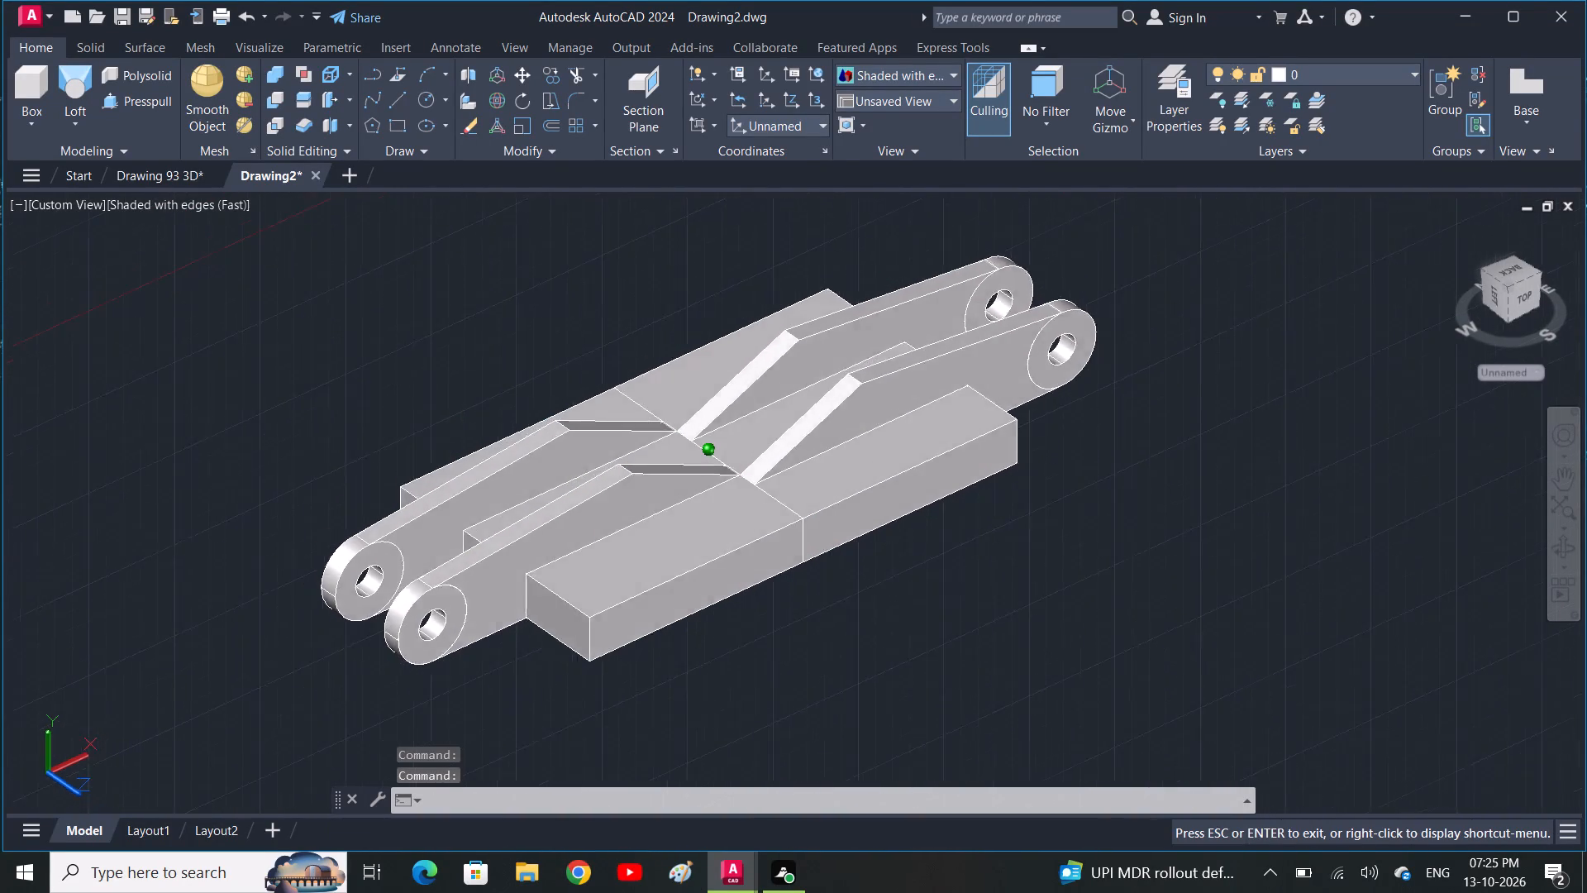
{"action": "middle_click_drag", "start_coordinate": [1076, 610], "coordinate": [1298, 413], "text": "shift"}
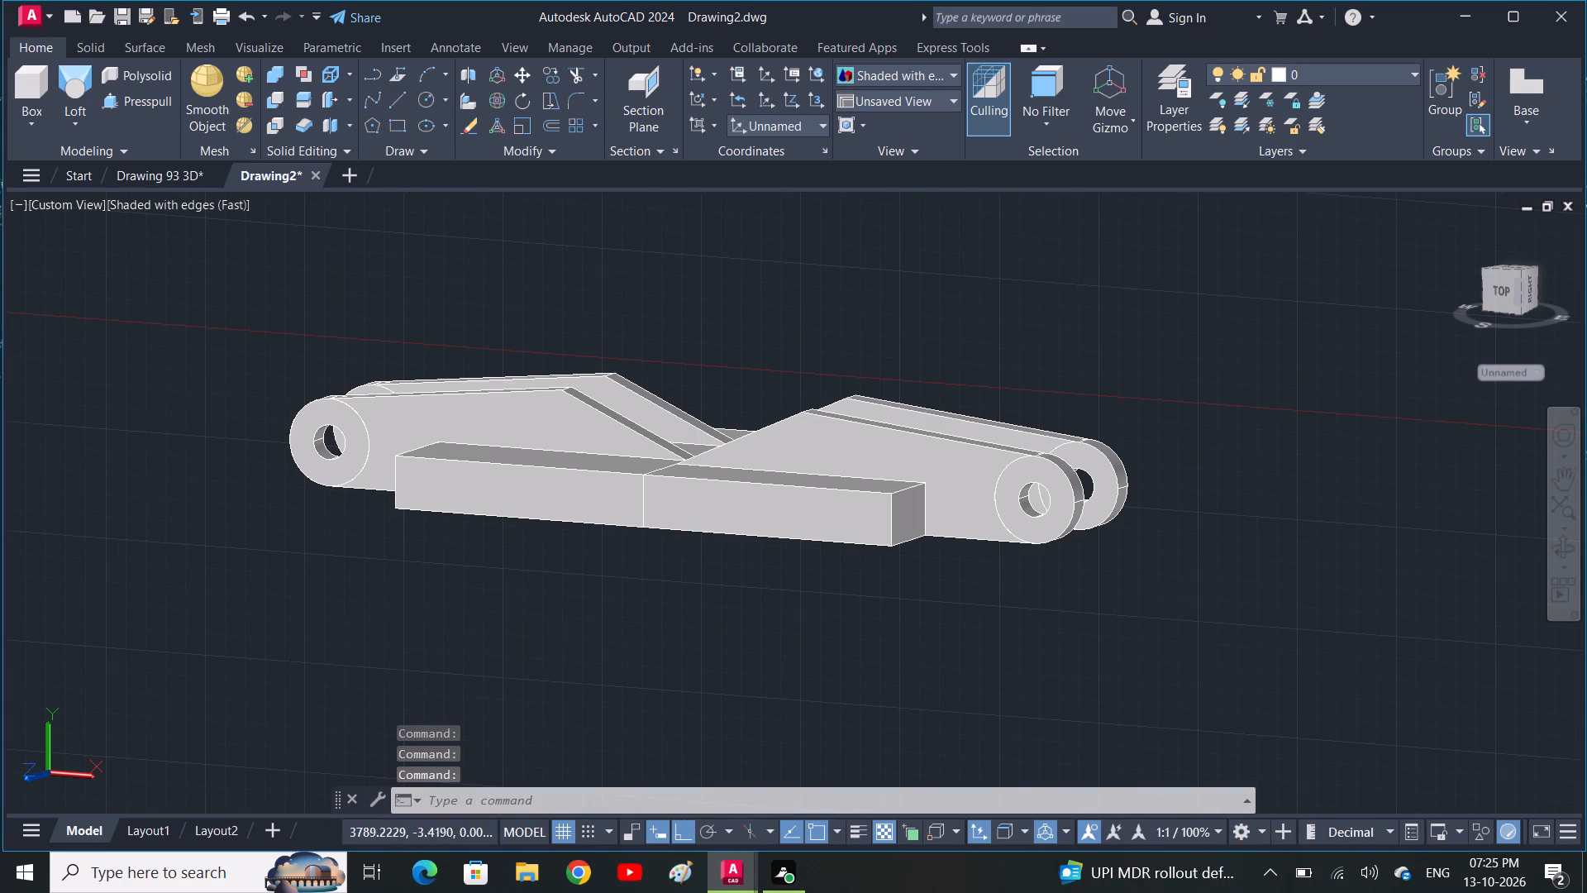
{"action": "middle_click_drag", "start_coordinate": [1298, 413], "coordinate": [1360, 268], "text": "shift"}
{"action": "middle_click_drag", "start_coordinate": [1055, 477], "coordinate": [1200, 580]}
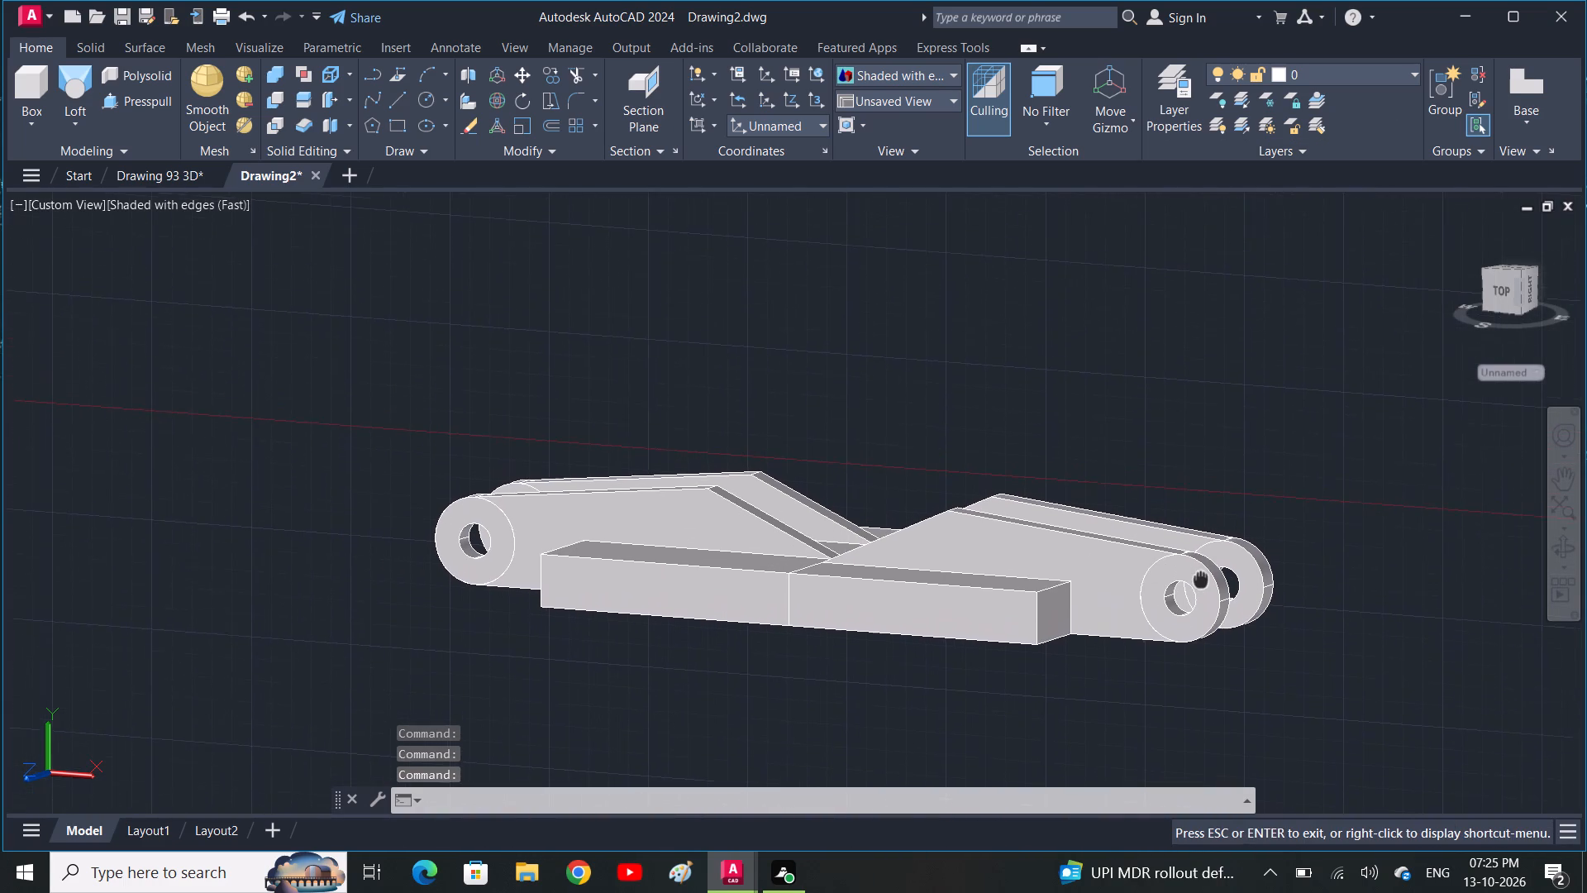
{"action": "middle_click_drag", "start_coordinate": [1200, 580], "coordinate": [1170, 562]}
{"action": "middle_click_drag", "start_coordinate": [919, 547], "coordinate": [980, 518], "text": "shift"}
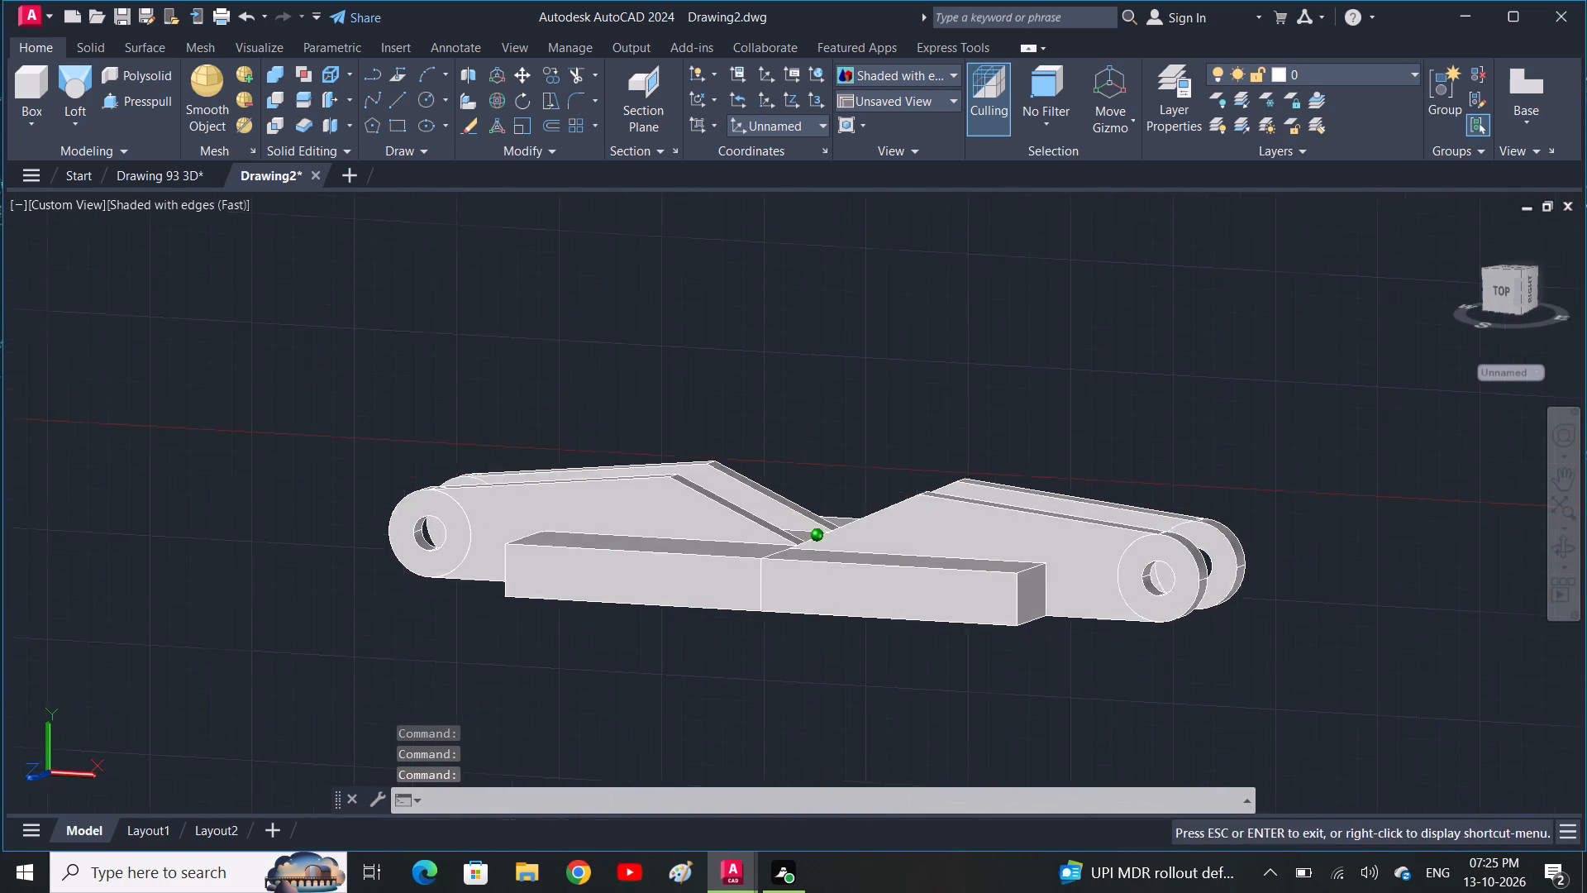
{"action": "middle_click_drag", "start_coordinate": [980, 518], "coordinate": [1108, 448], "text": "shift"}
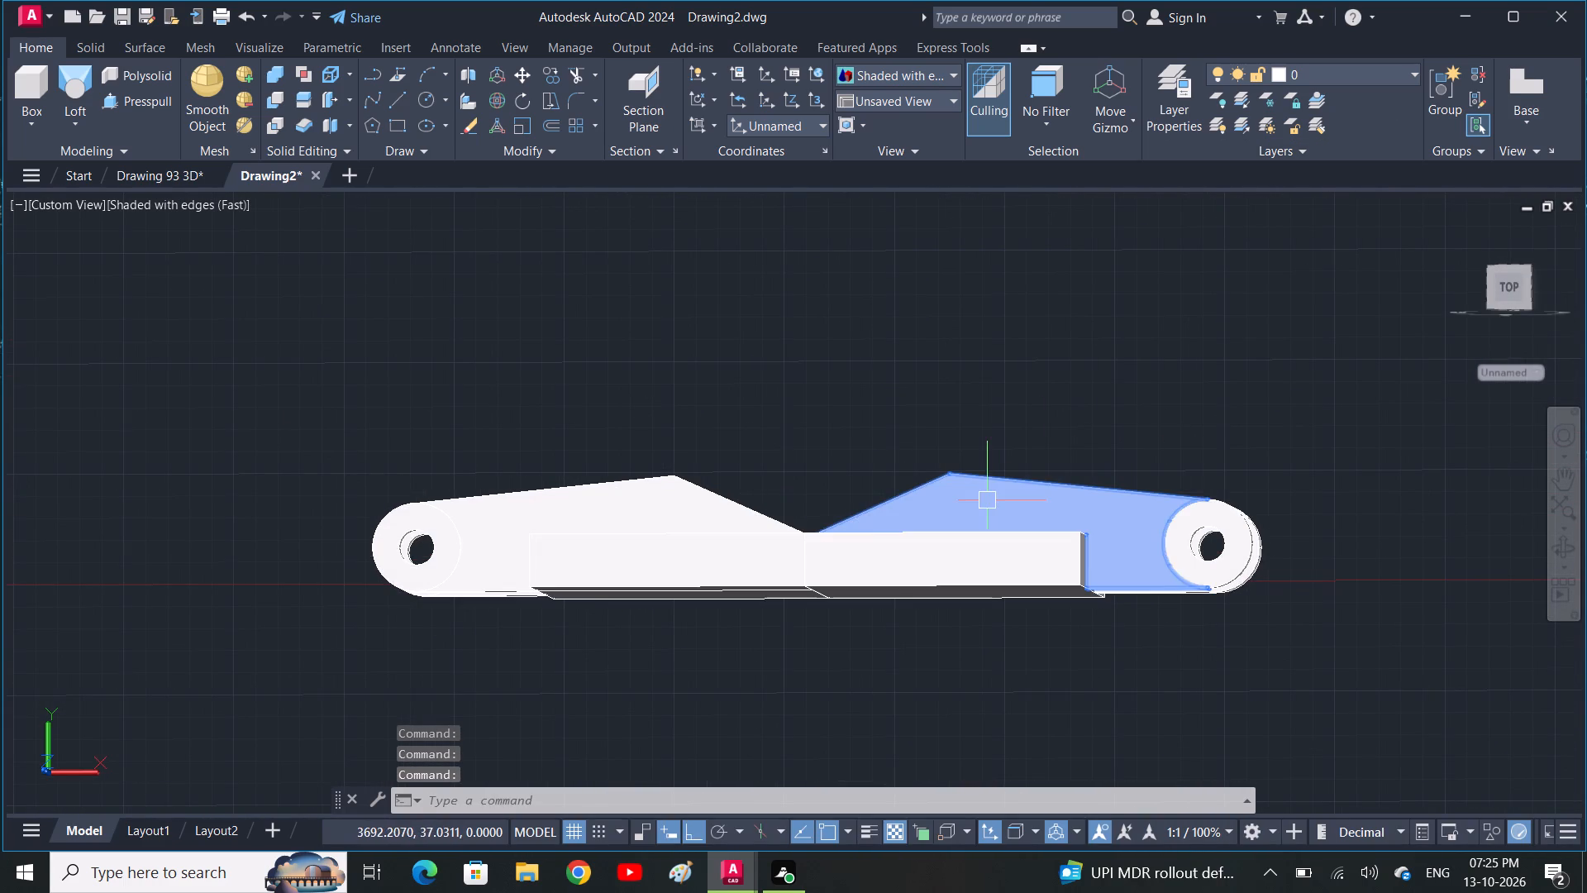
{"action": "middle_click_drag", "start_coordinate": [789, 496], "coordinate": [823, 479]}
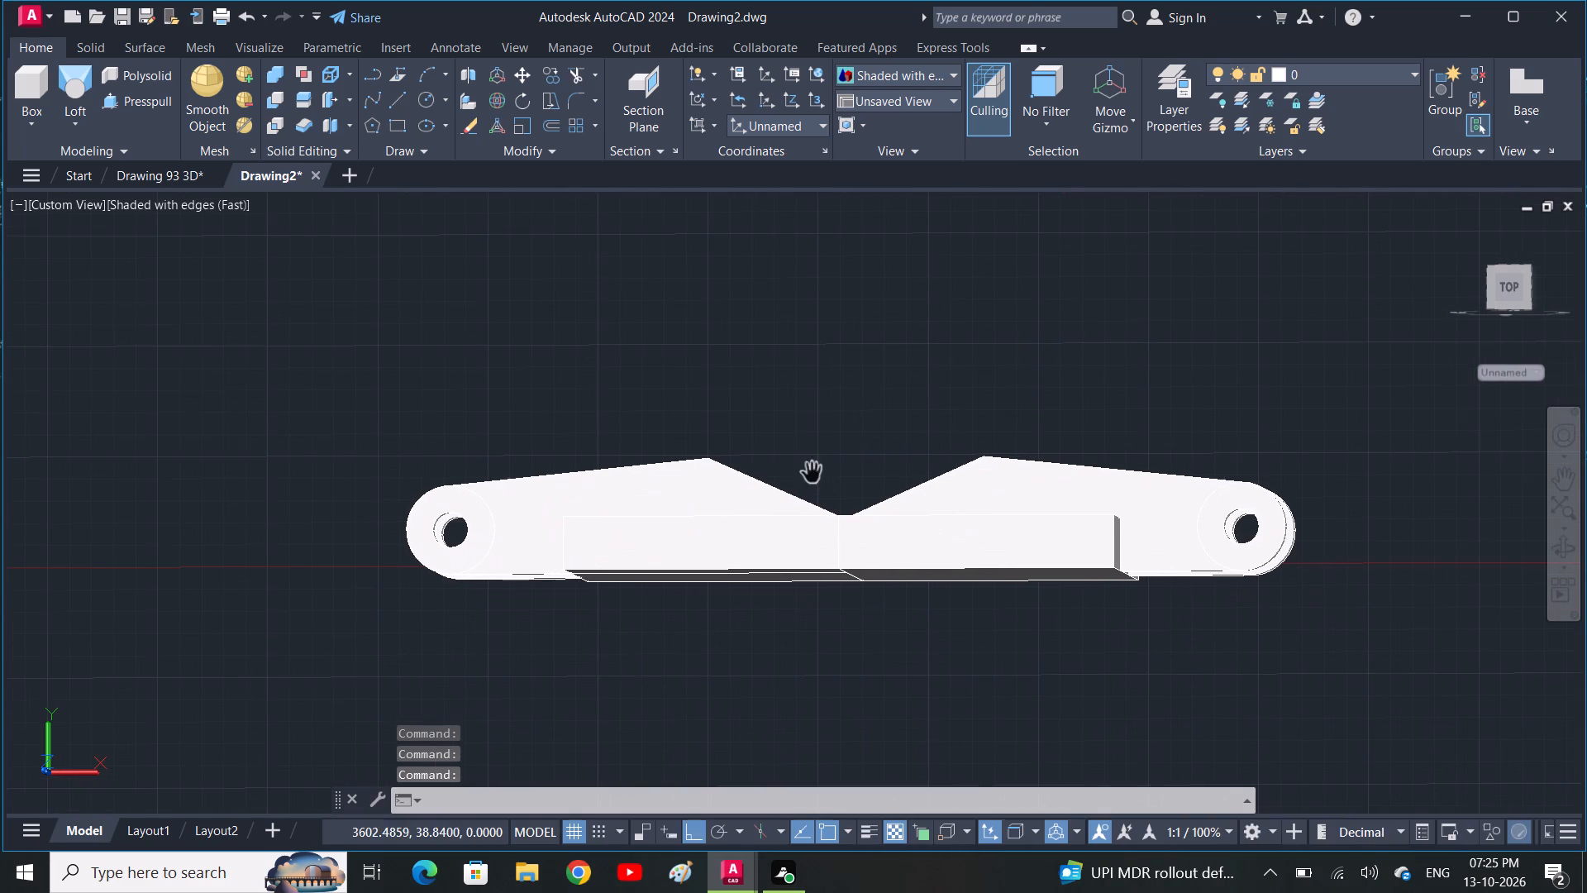
{"action": "left_click_drag", "start_coordinate": [806, 466], "coordinate": [780, 499], "text": "shift"}
{"action": "left_click_drag", "start_coordinate": [879, 298], "coordinate": [884, 309], "text": "shift"}
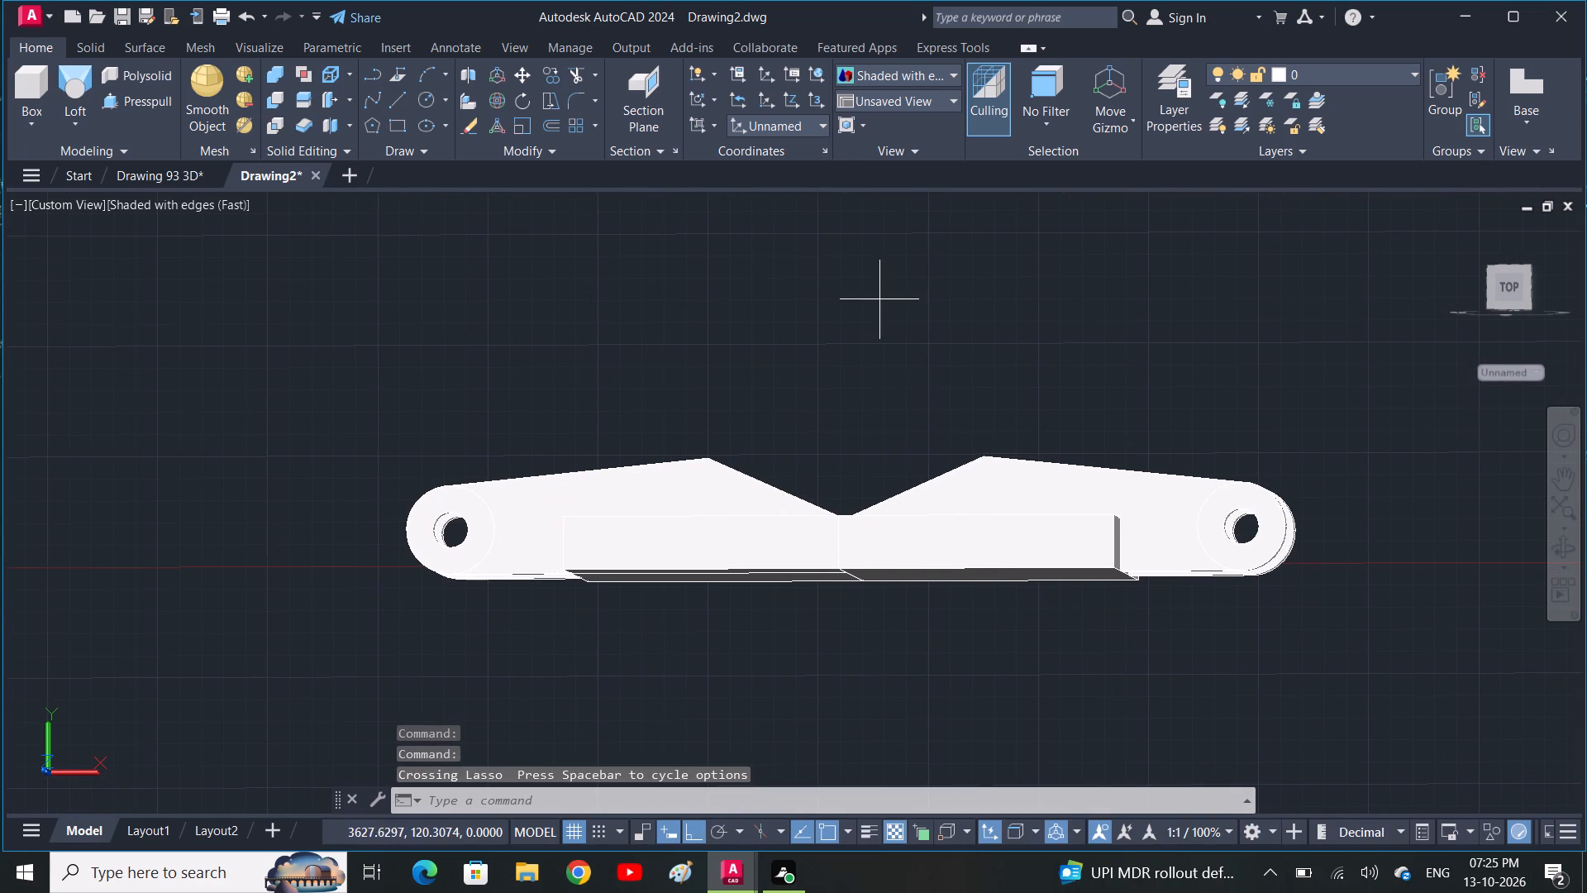
{"action": "left_click_drag", "start_coordinate": [884, 309], "coordinate": [817, 437], "text": "shift"}
{"action": "middle_click_drag", "start_coordinate": [817, 433], "coordinate": [902, 206], "text": "shift"}
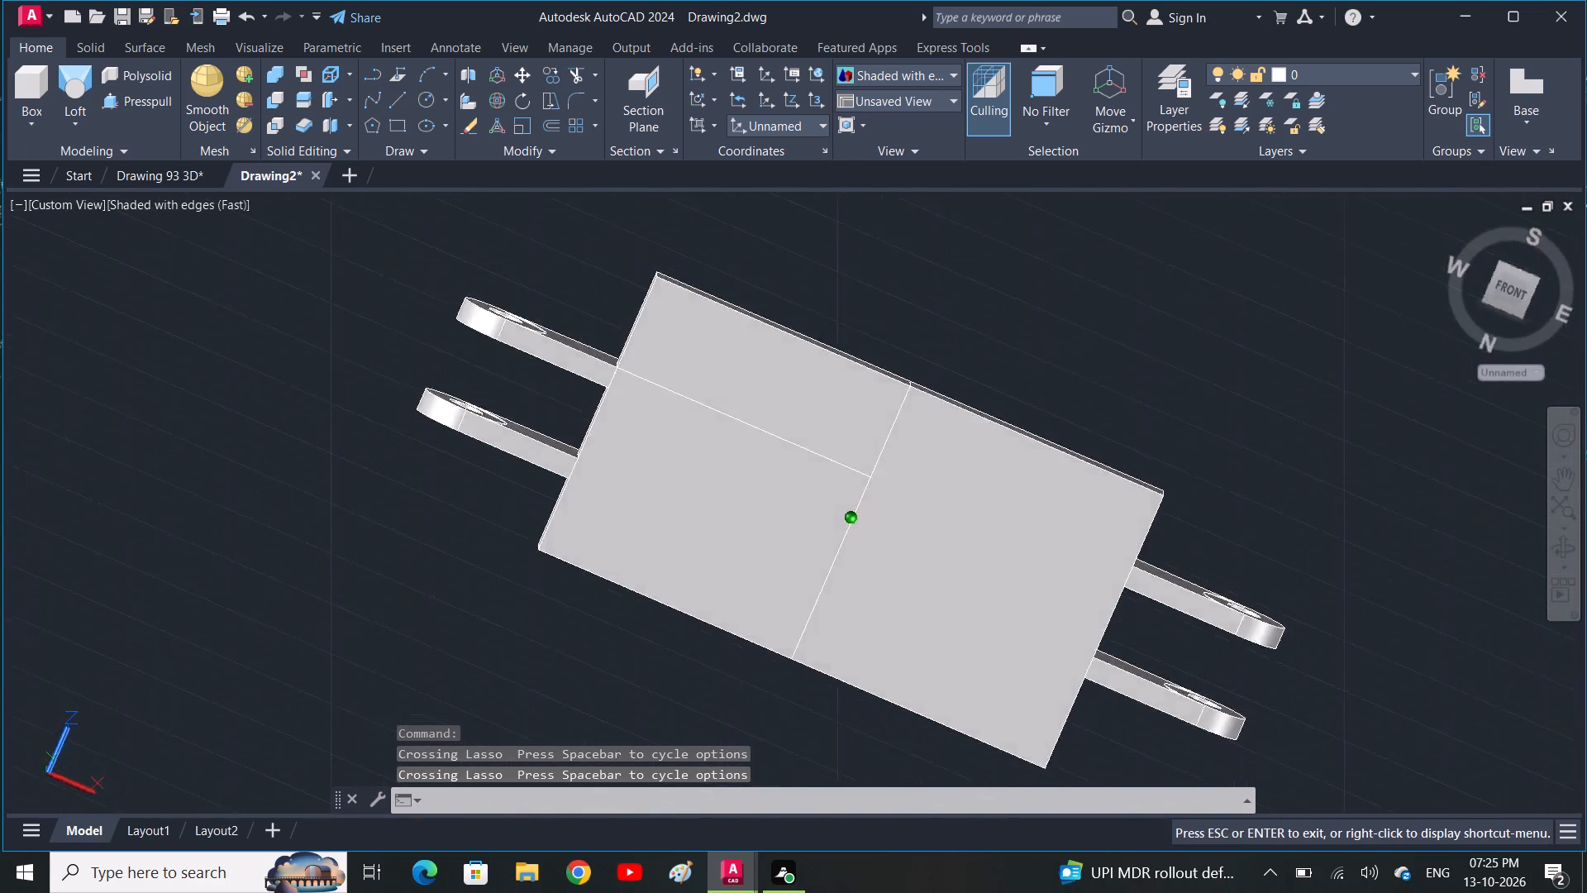
{"action": "middle_click_drag", "start_coordinate": [902, 206], "coordinate": [955, 518], "text": "shift"}
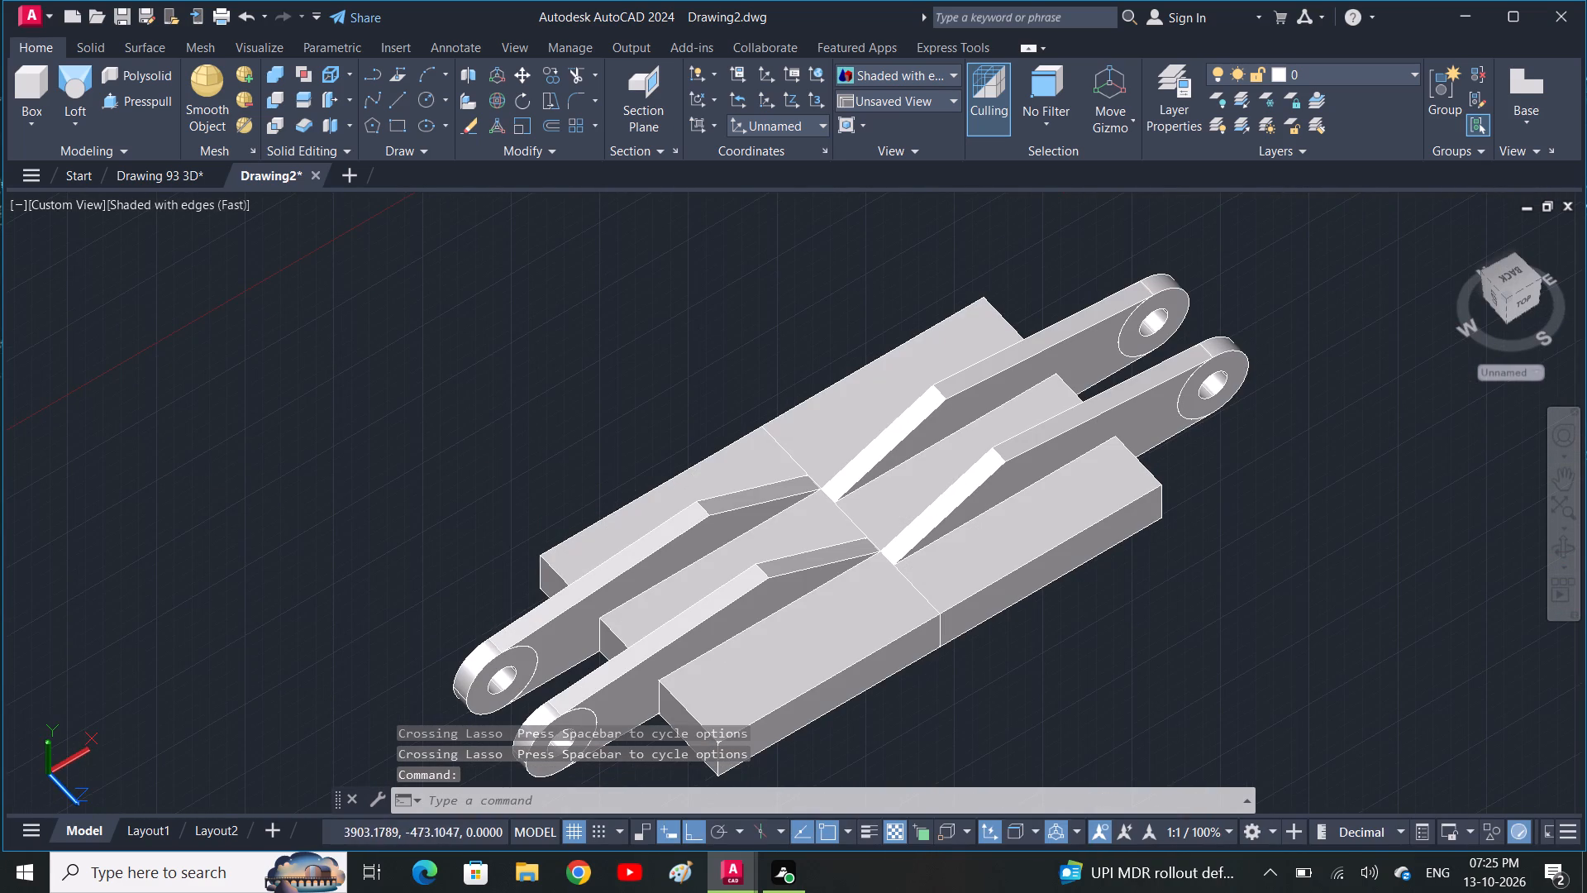
{"action": "middle_click_drag", "start_coordinate": [955, 518], "coordinate": [995, 443], "text": "shift"}
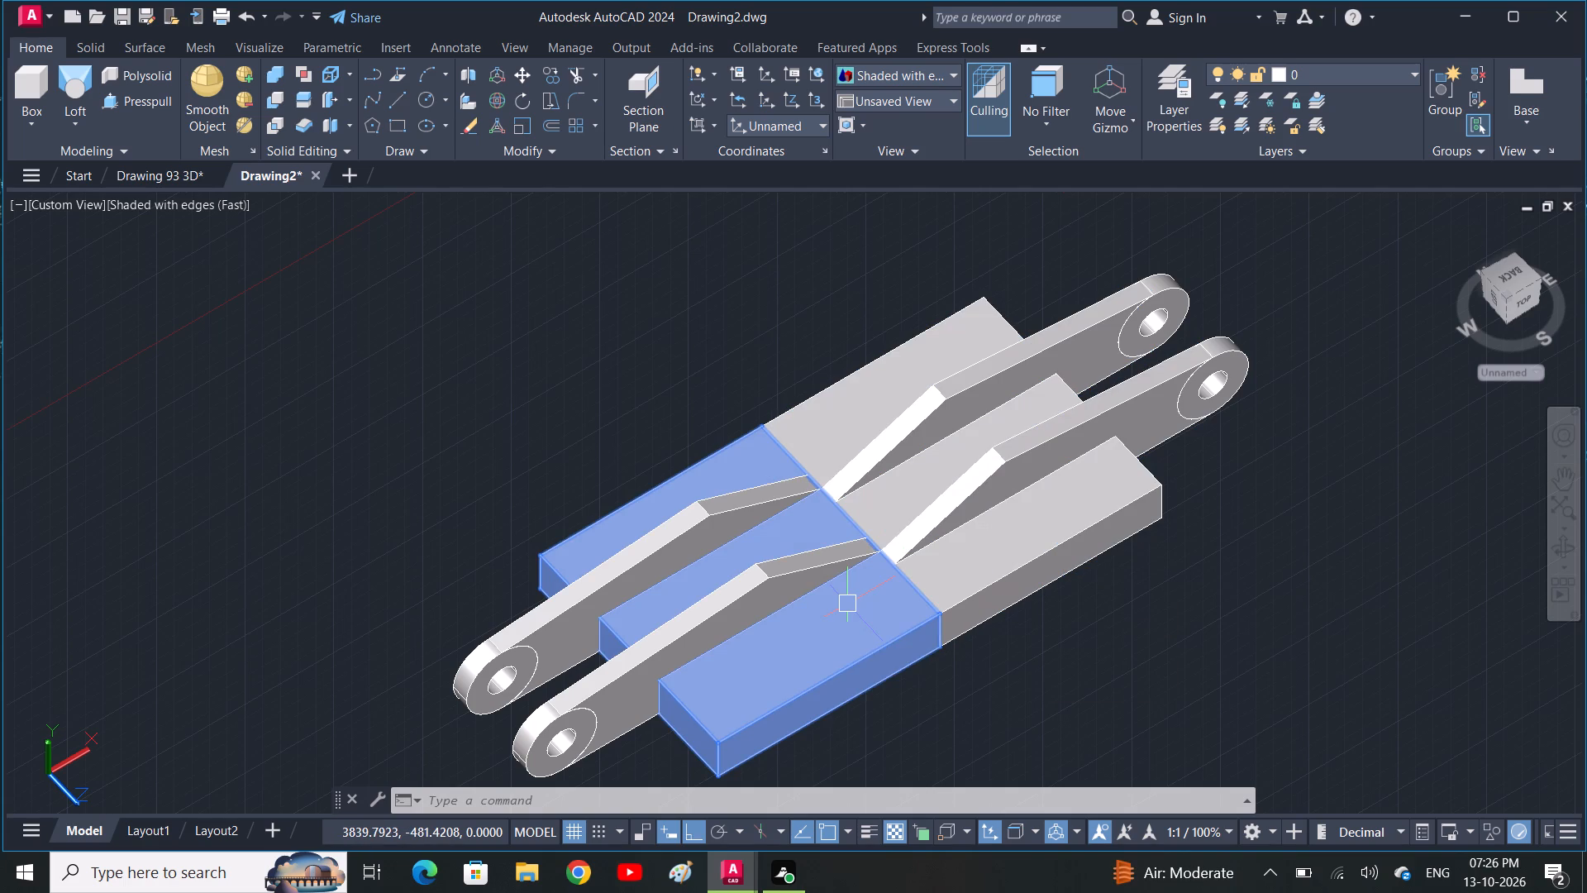
{"action": "key", "text": "Escape"}
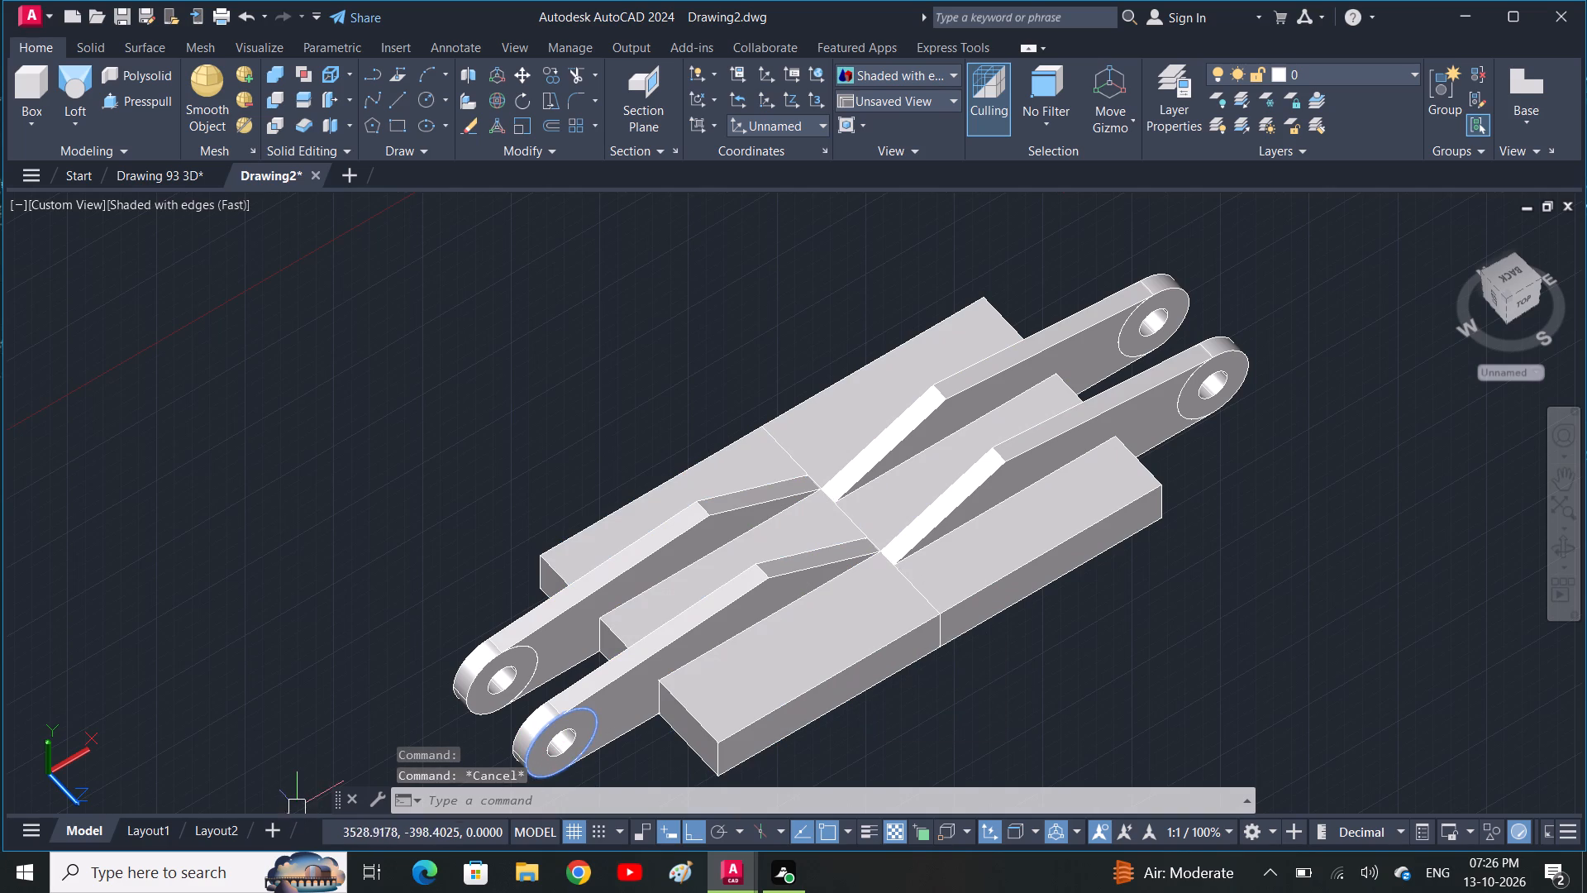
Place an aligned dimension along the base joint from its outer top corner to the nearest arm's adjacent corner.
{"action": "type", "text": "DAL"}
{"action": "key", "text": "space"}
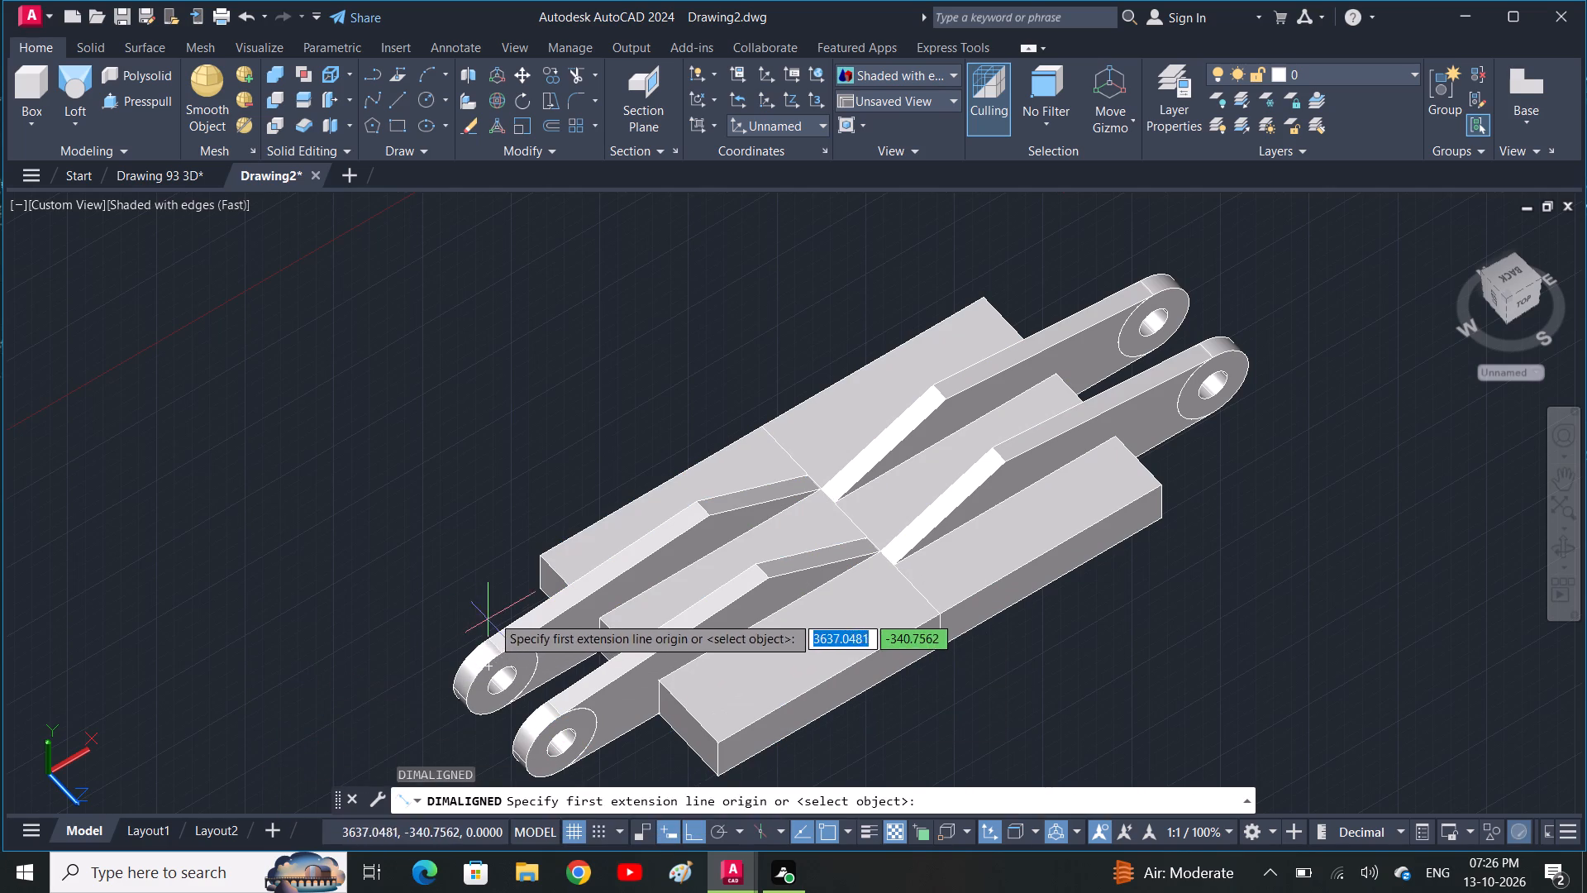
{"action": "scroll", "coordinate": [498, 610], "scroll_direction": "up", "scroll_amount": 1}
{"action": "scroll", "coordinate": [927, 365], "scroll_direction": "up", "scroll_amount": 2}
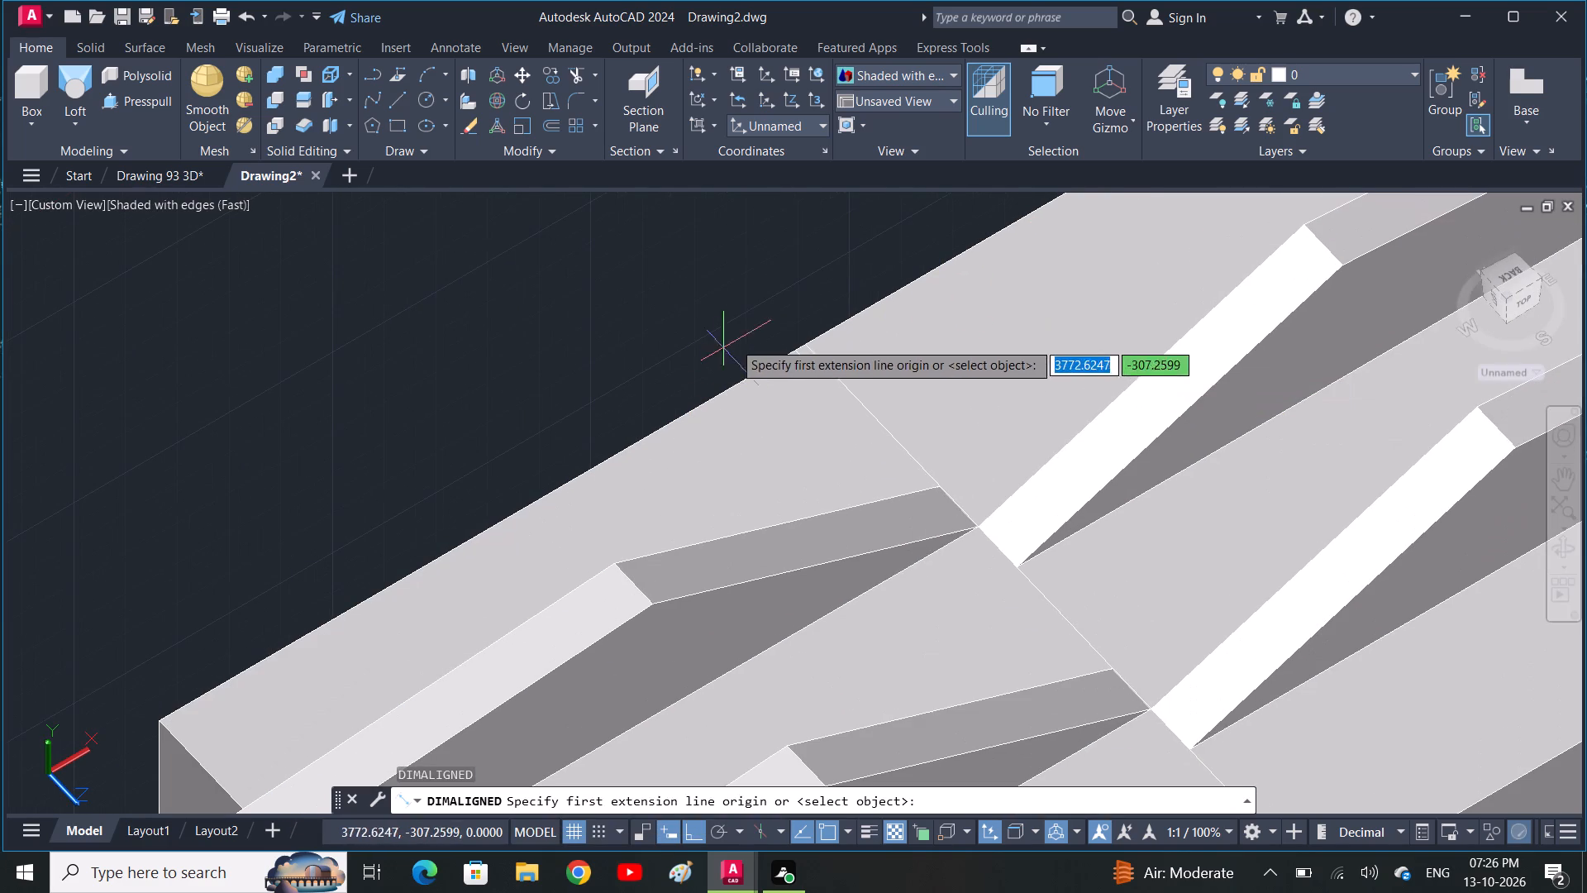
{"action": "left_click", "coordinate": [805, 337]}
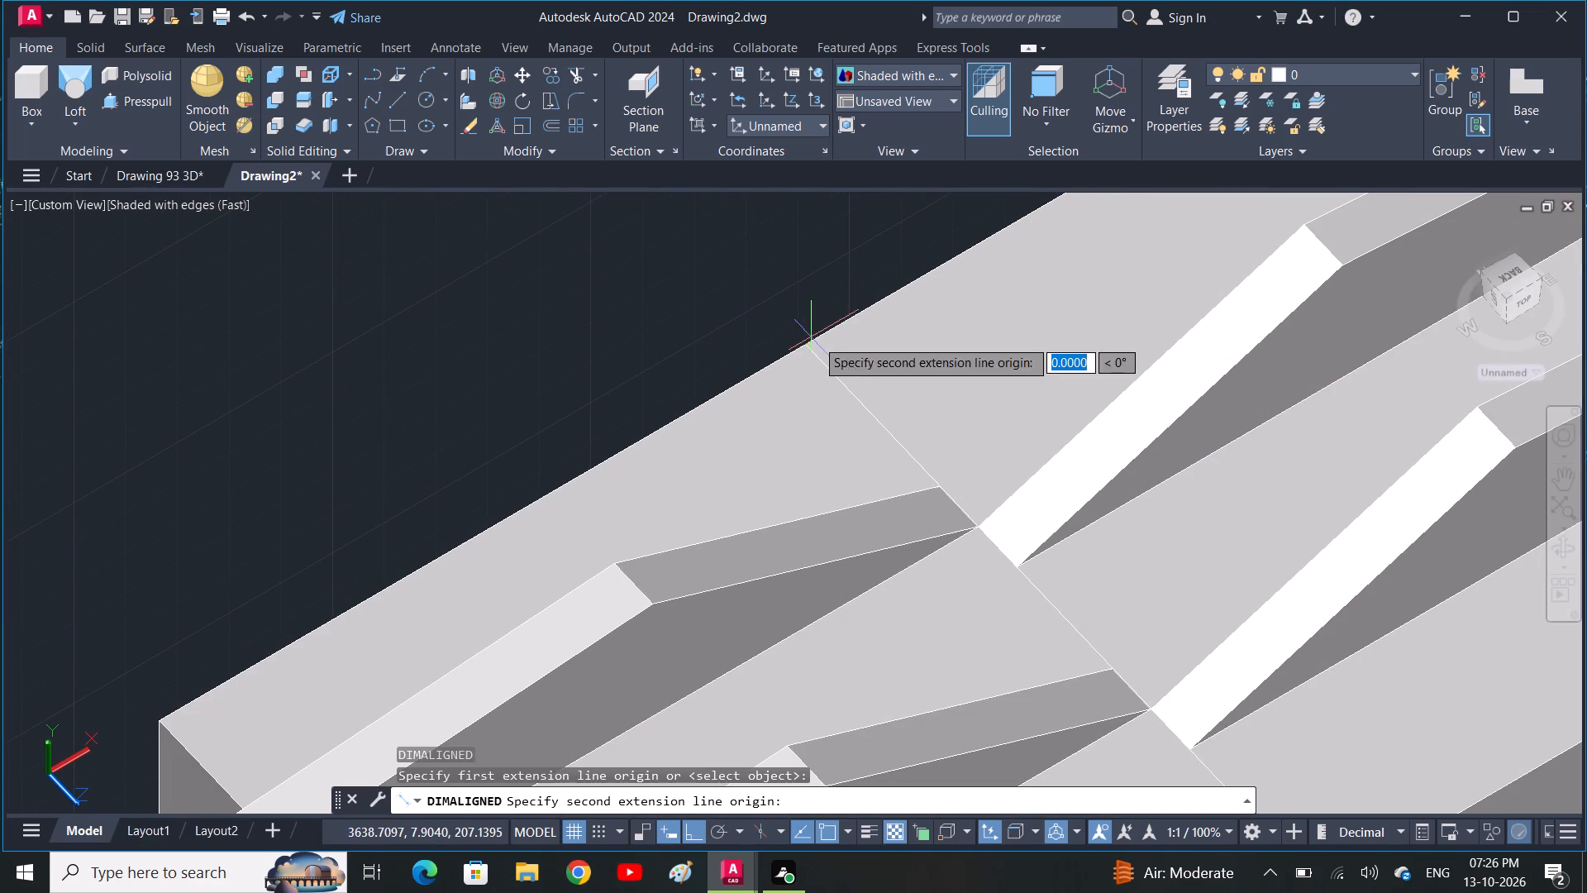
{"action": "left_click", "coordinate": [941, 493]}
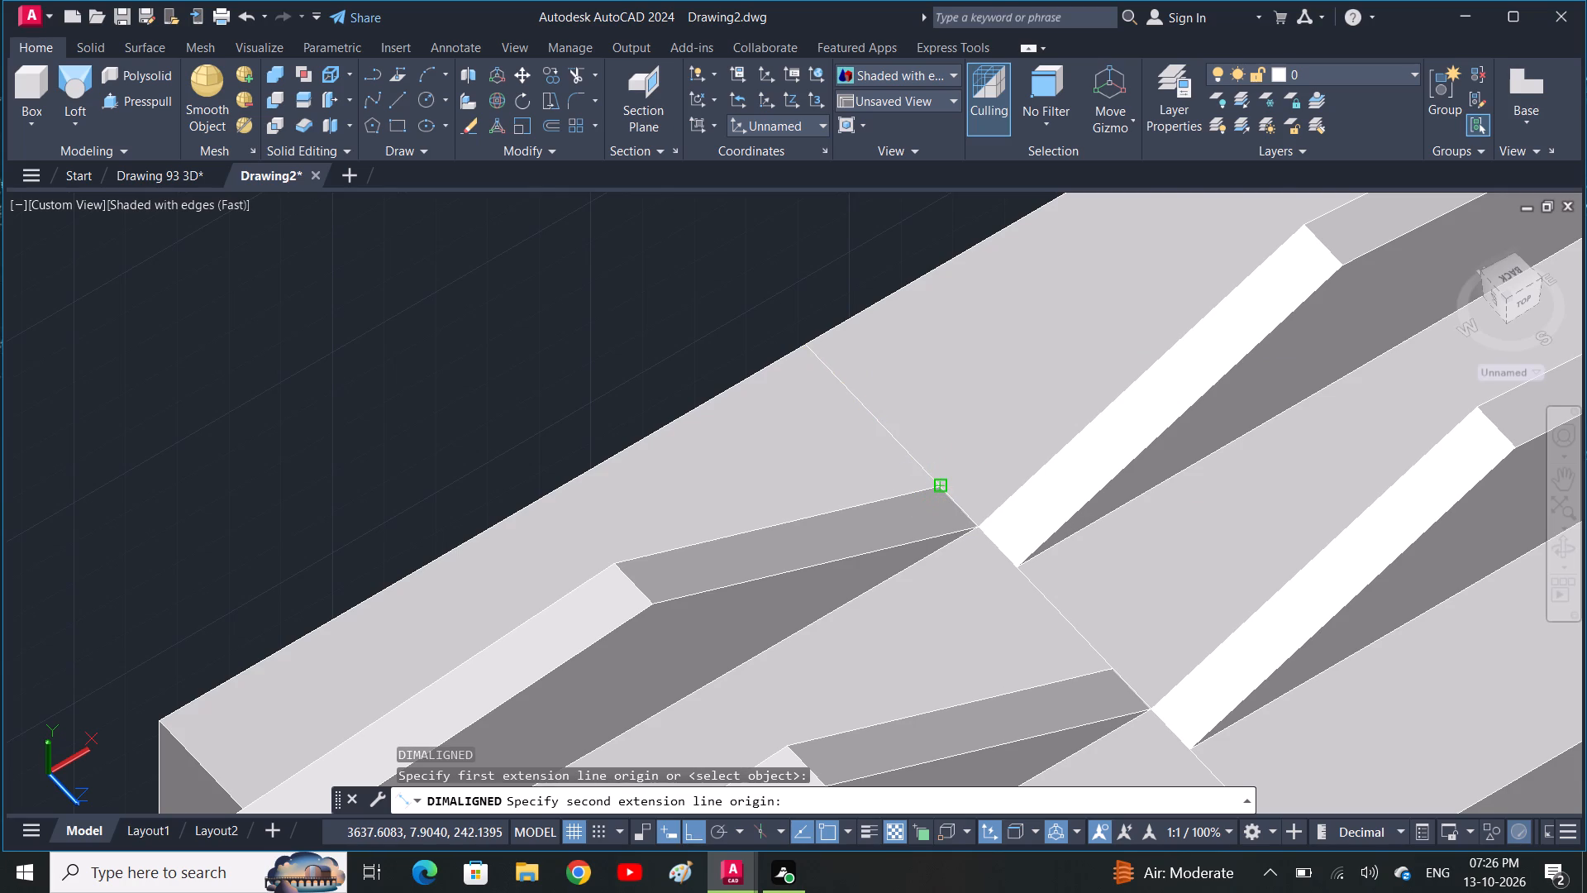
{"action": "left_click", "coordinate": [943, 487]}
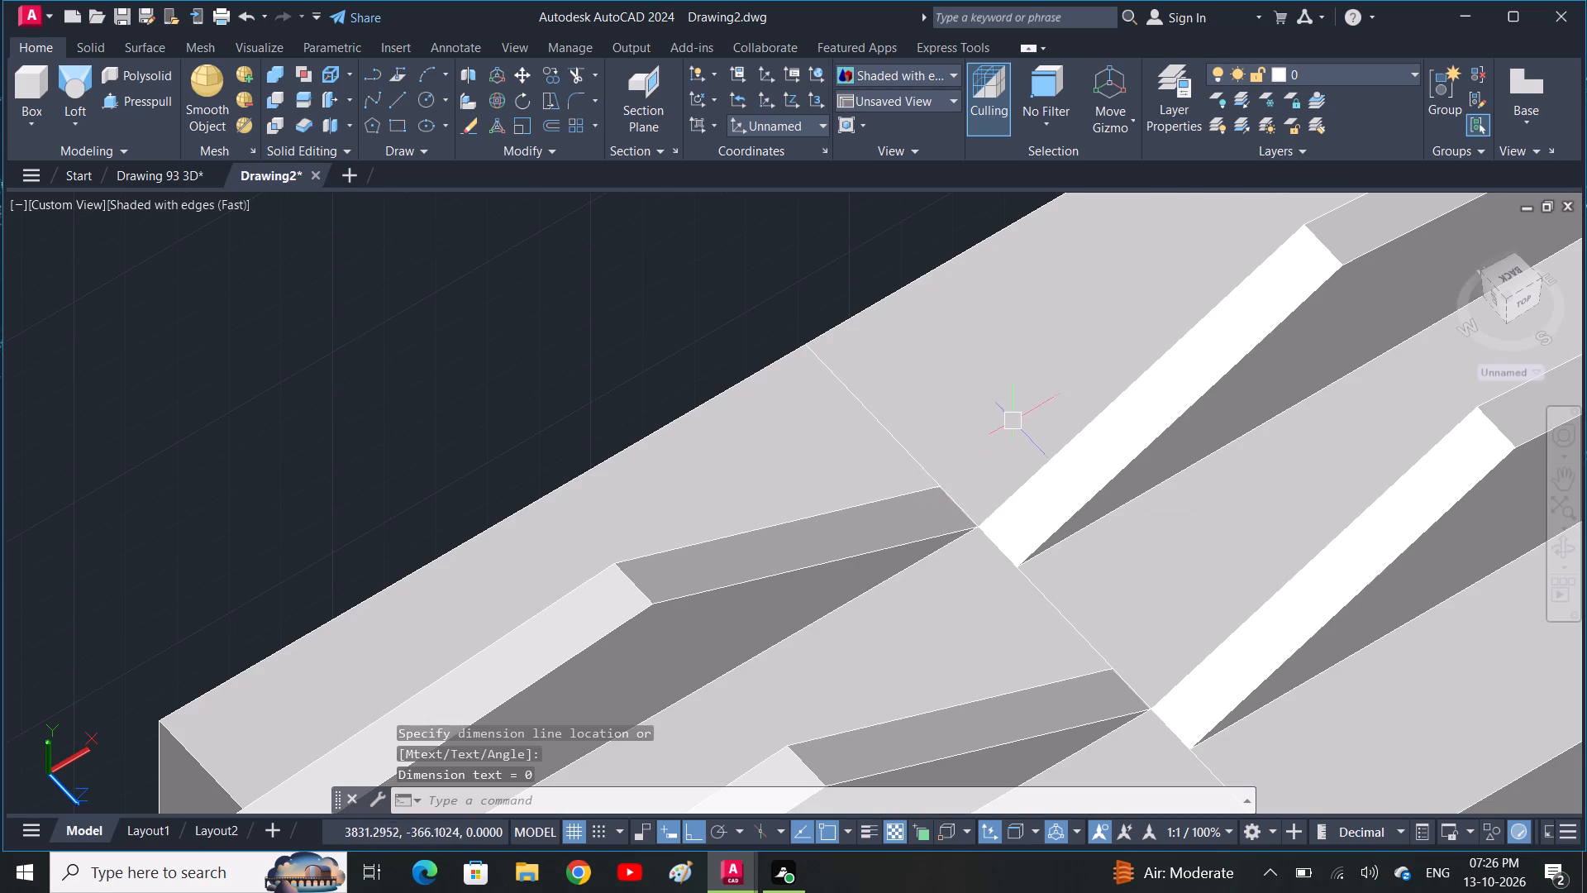
{"action": "key", "text": "Escape"}
Delete the bracket half on the positive X side of the joint: its base, both arms and both ring ends.
{"action": "scroll", "coordinate": [971, 491], "scroll_direction": "down", "scroll_amount": 1}
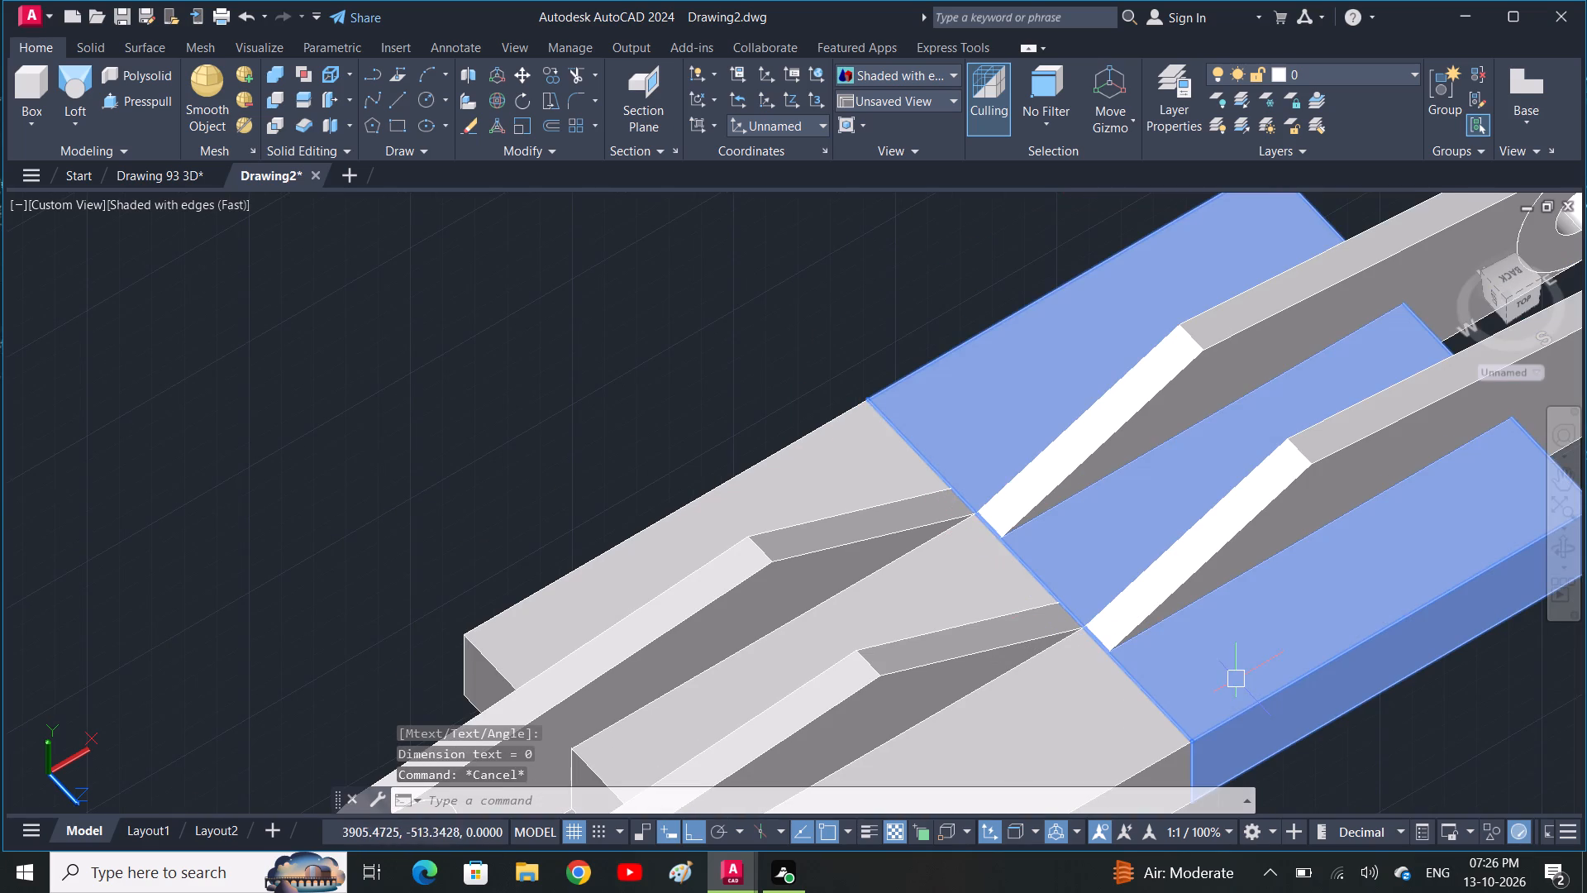
{"action": "left_click", "coordinate": [1257, 628]}
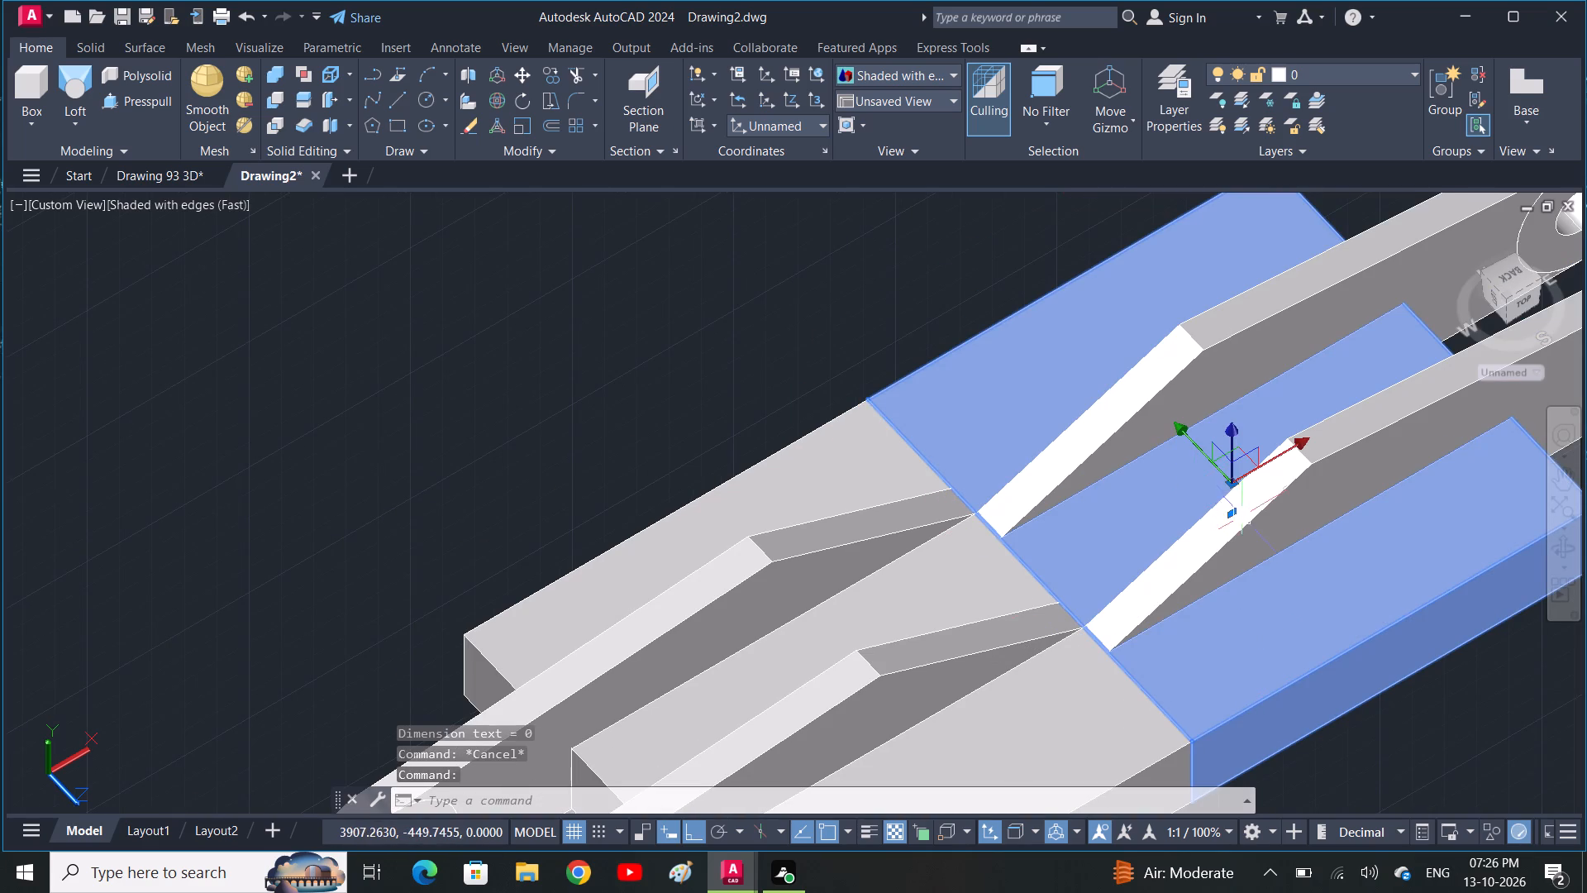
{"action": "left_click", "coordinate": [1241, 515]}
{"action": "left_click", "coordinate": [1104, 418]}
{"action": "middle_click_drag", "start_coordinate": [1120, 417], "coordinate": [679, 437]}
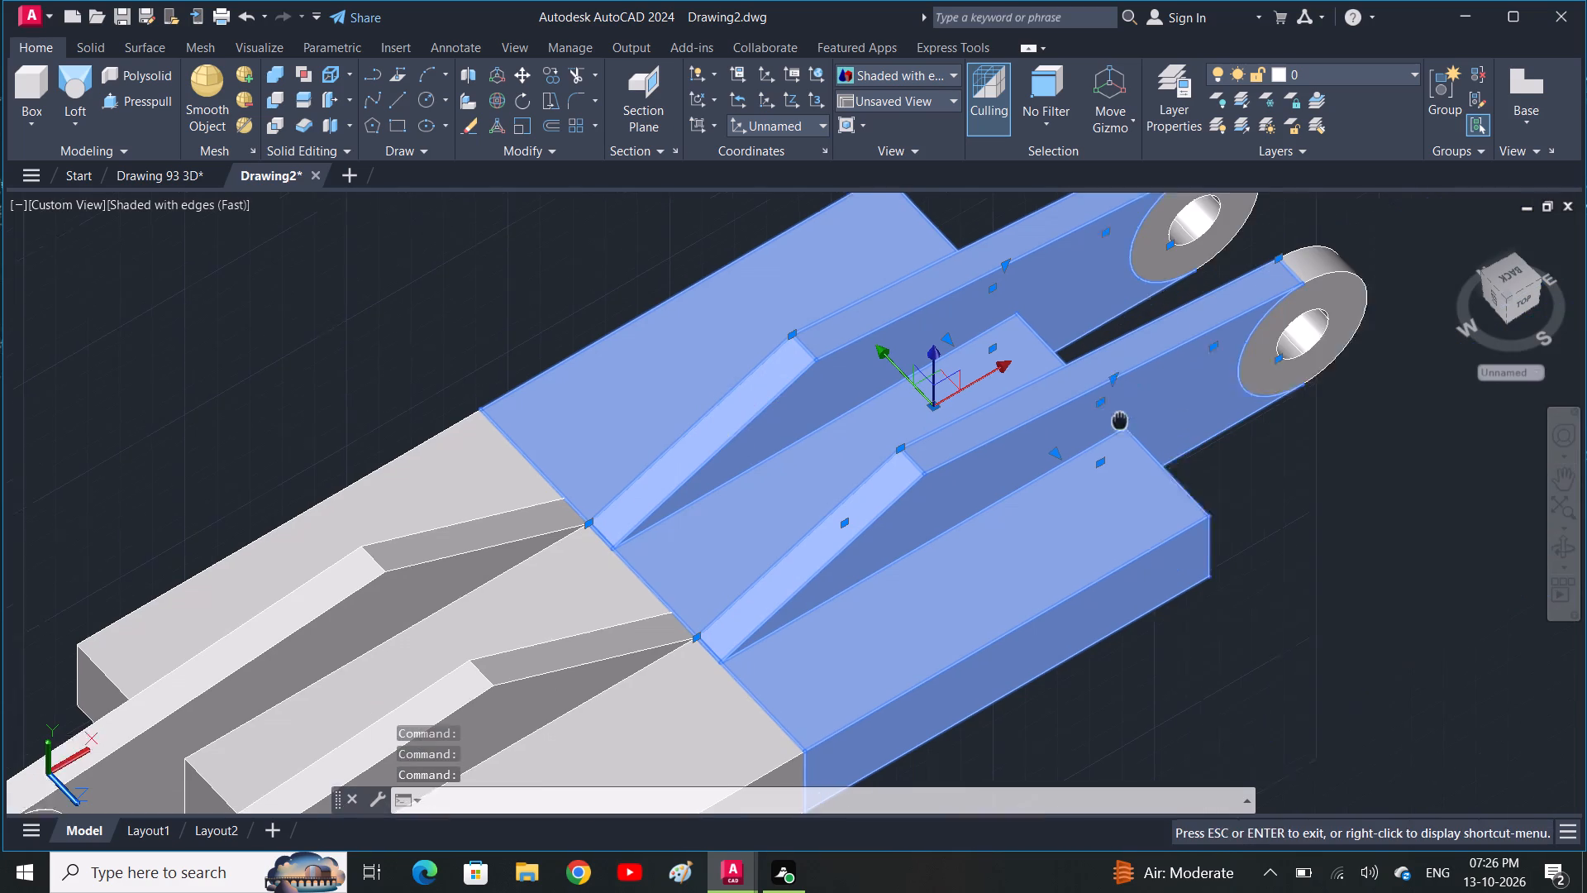
{"action": "middle_click_drag", "start_coordinate": [679, 437], "coordinate": [636, 457]}
{"action": "left_click", "coordinate": [1137, 255]}
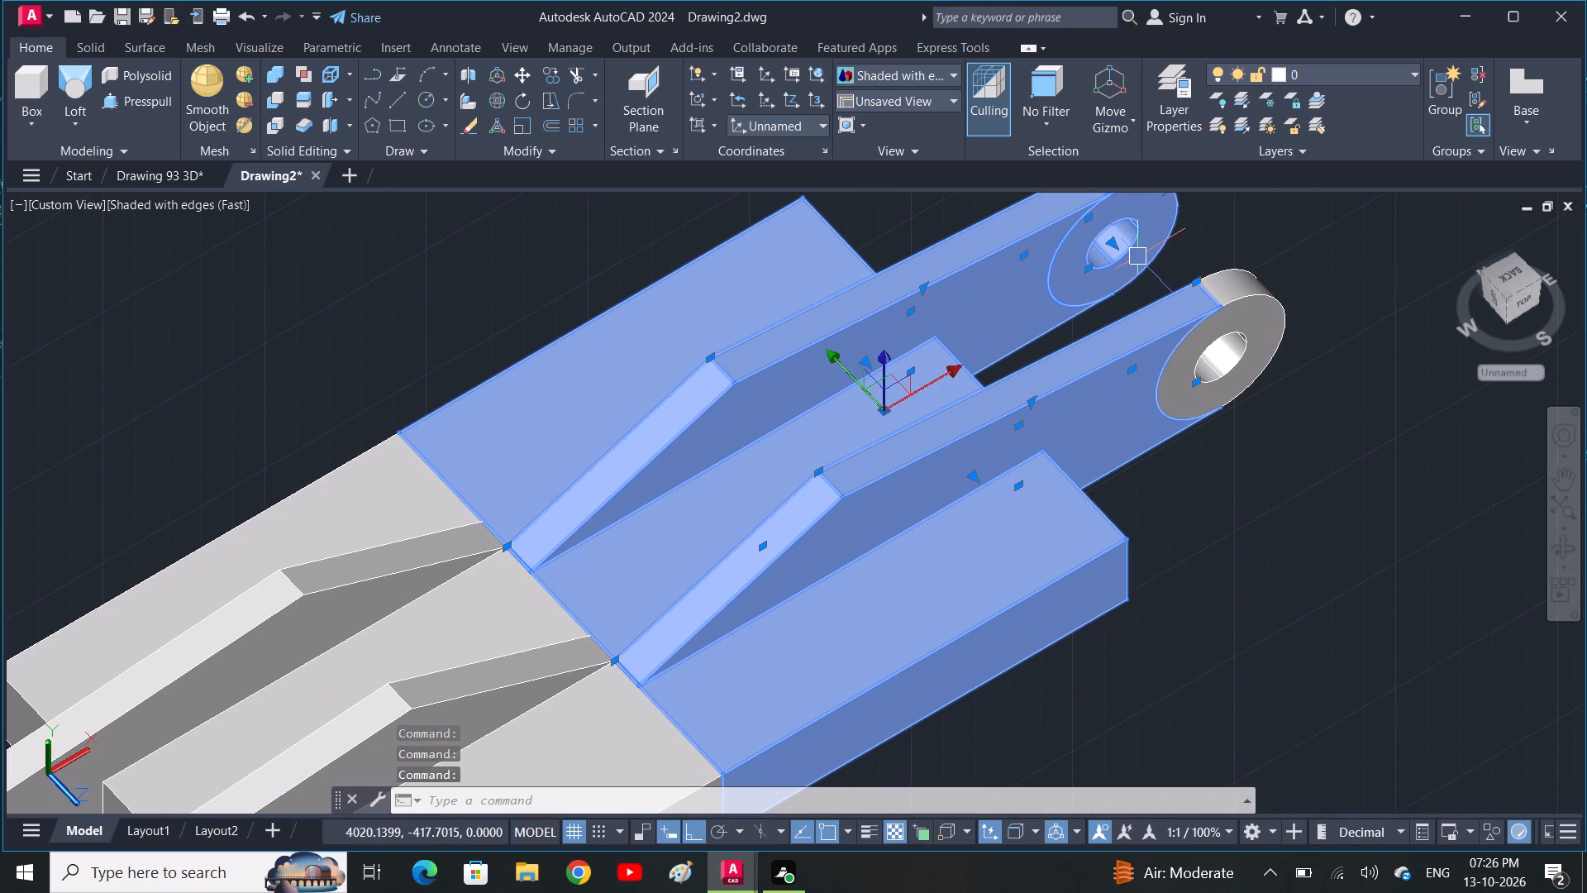
{"action": "left_click", "coordinate": [1236, 332]}
{"action": "key", "text": "Delete"}
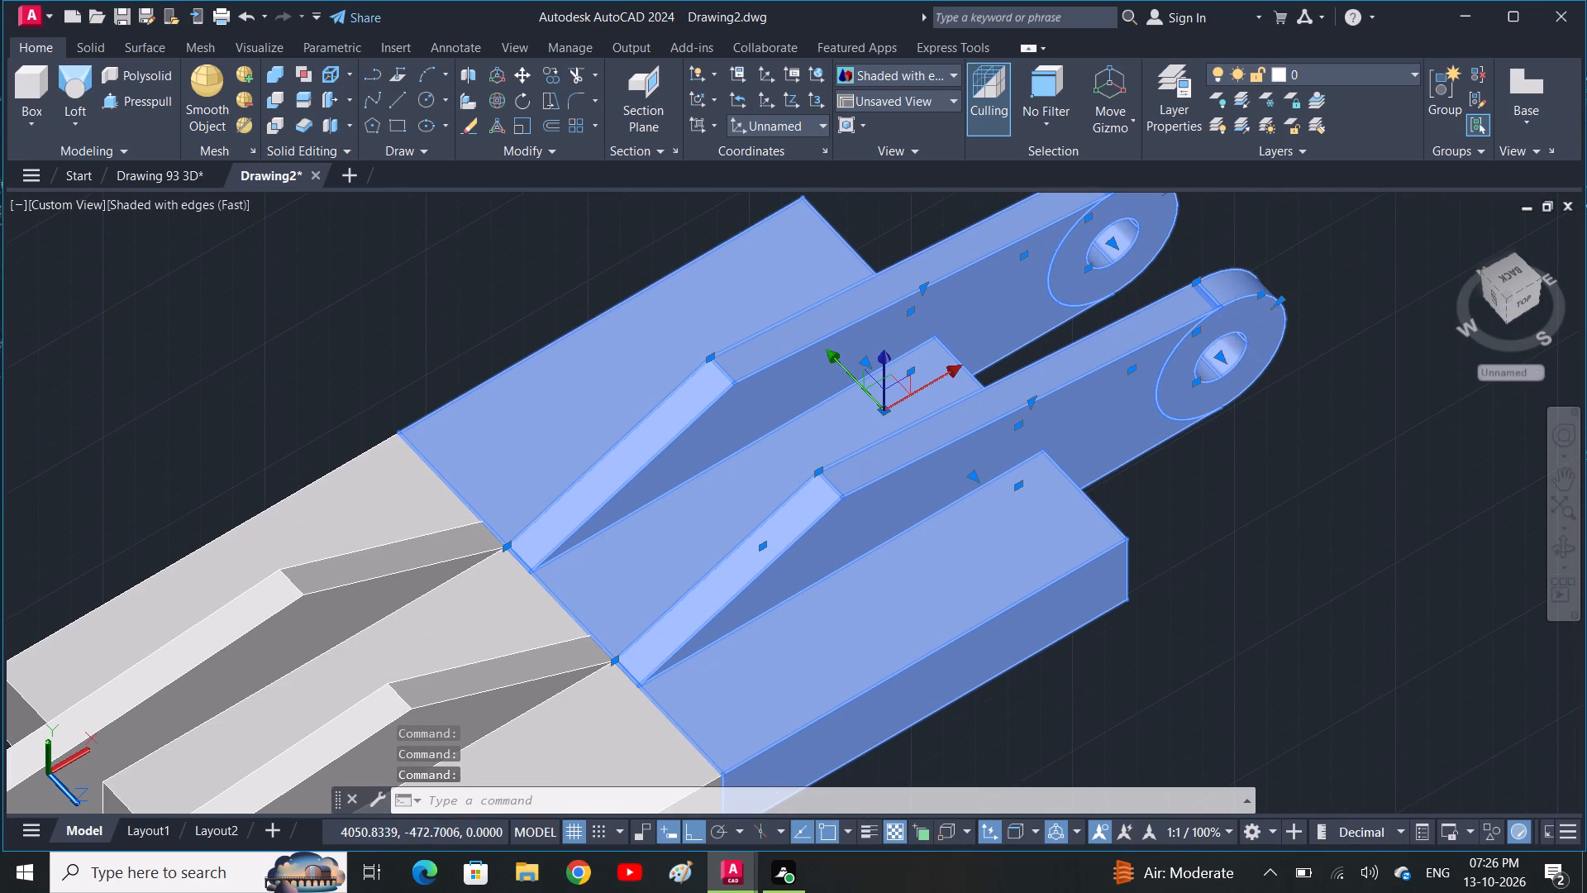
{"action": "scroll", "coordinate": [999, 566], "scroll_direction": "down", "scroll_amount": 2}
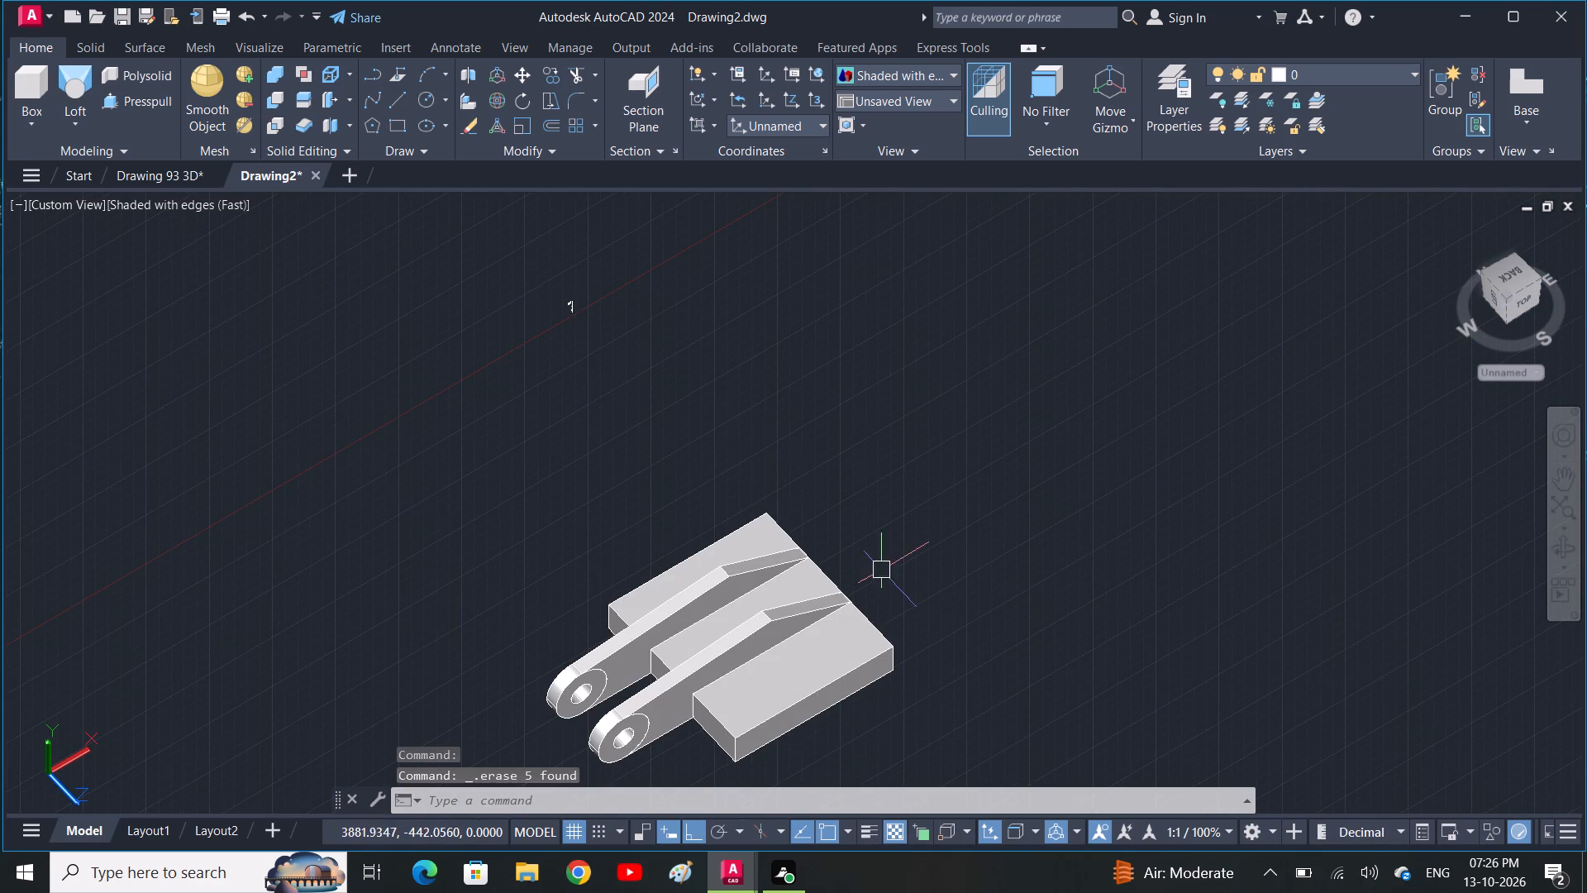
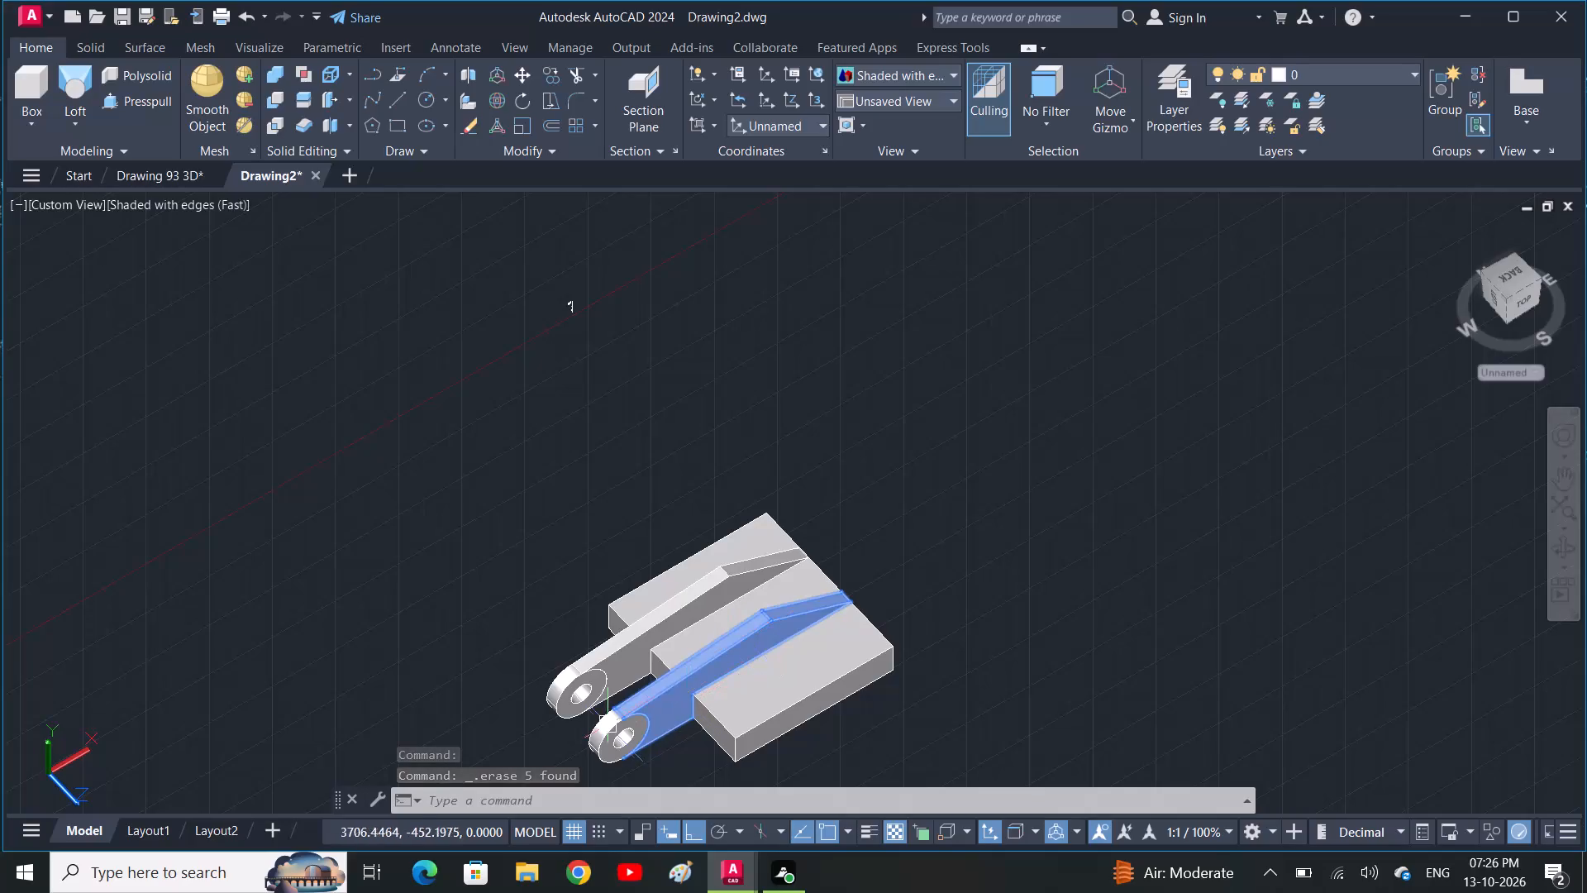
Copy both arms with their ring ends from the near arm's pointed tip, placing the copy about 177 along positive Y.
{"action": "left_click", "coordinate": [604, 738]}
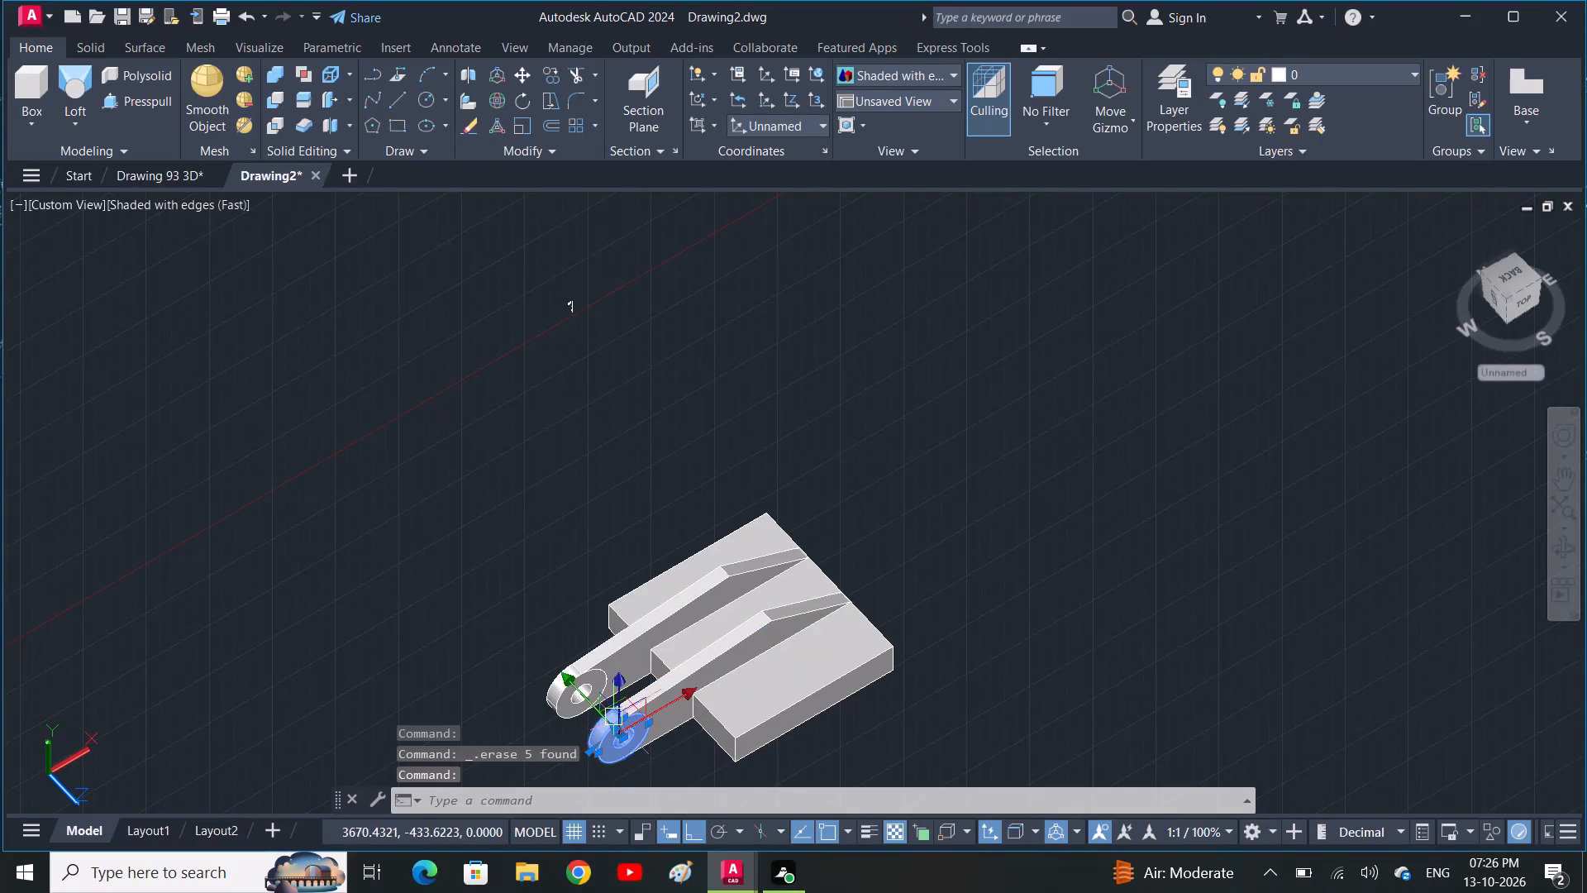
{"action": "left_click", "coordinate": [698, 658]}
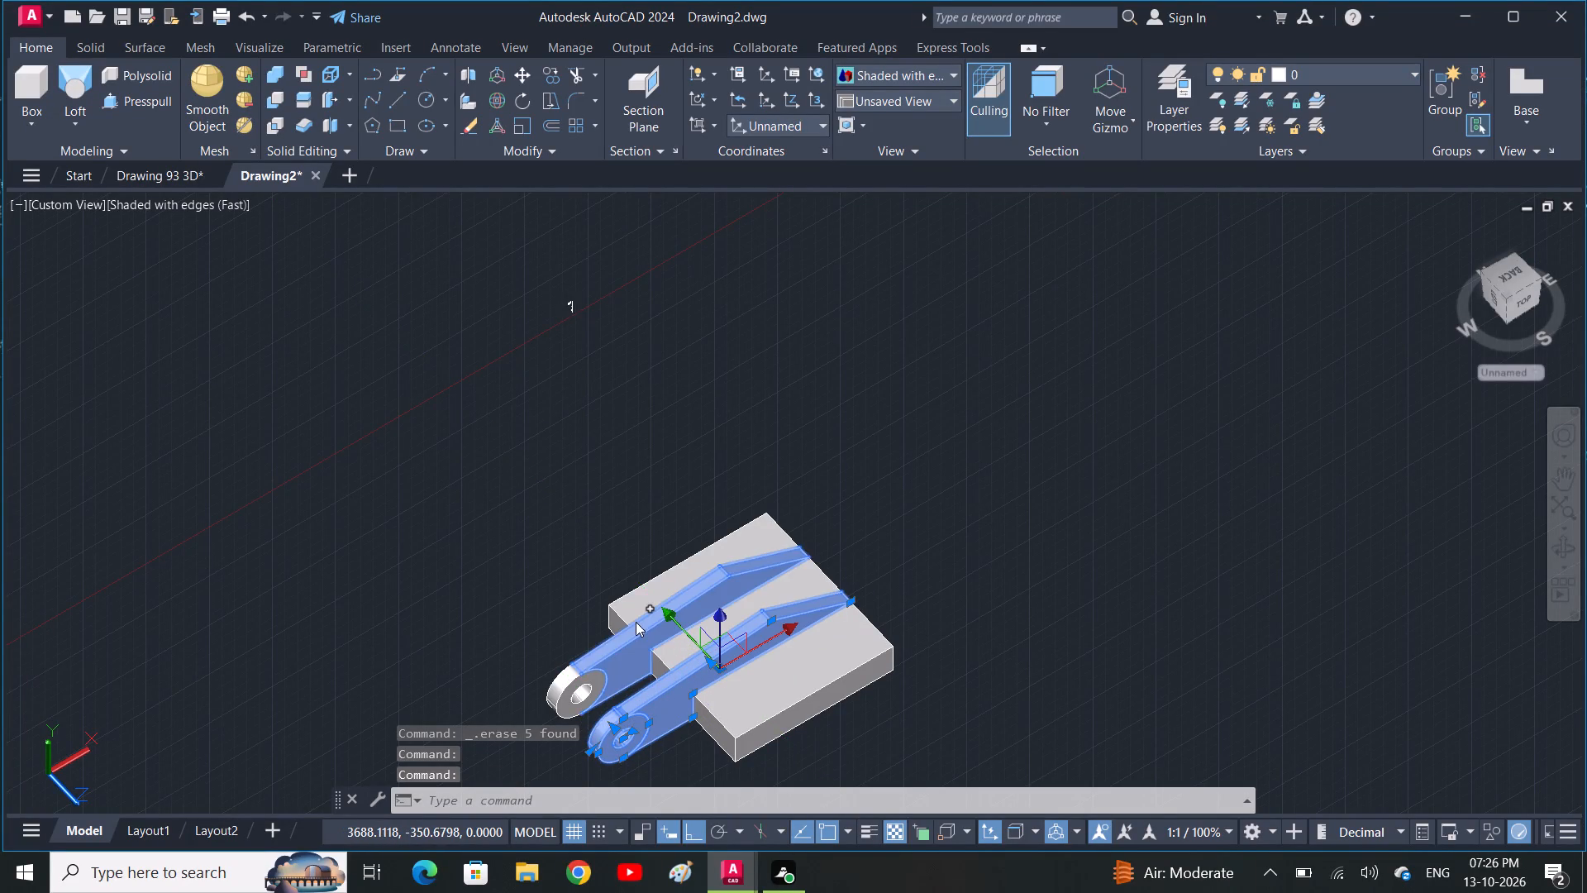
{"action": "left_click", "coordinate": [636, 622]}
{"action": "left_click", "coordinate": [574, 711]}
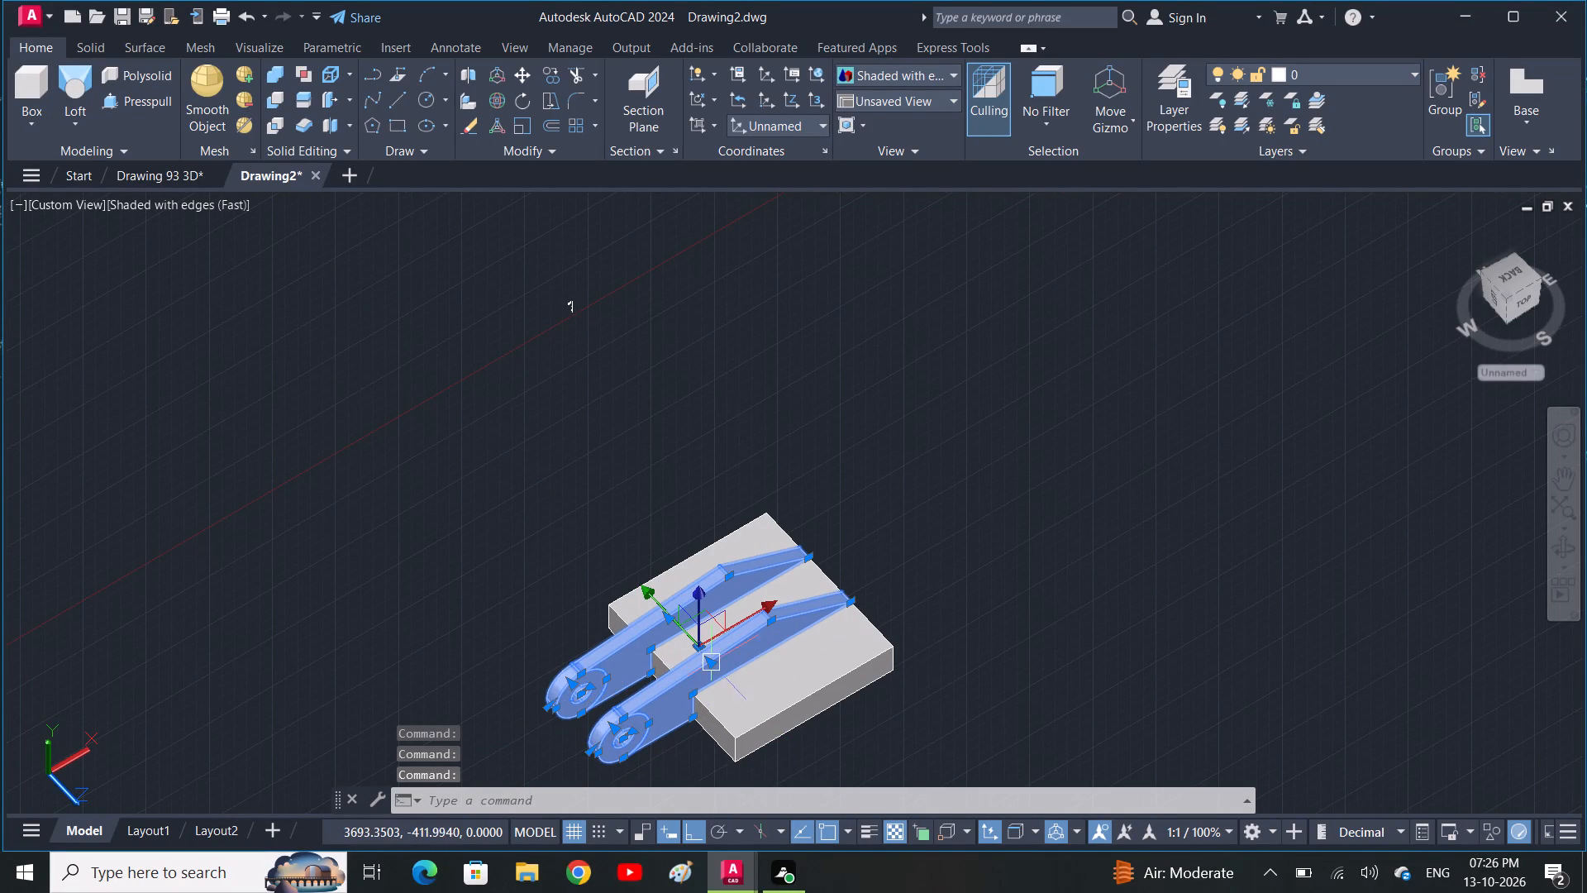
{"action": "type", "text": "CO"}
{"action": "key", "text": "space"}
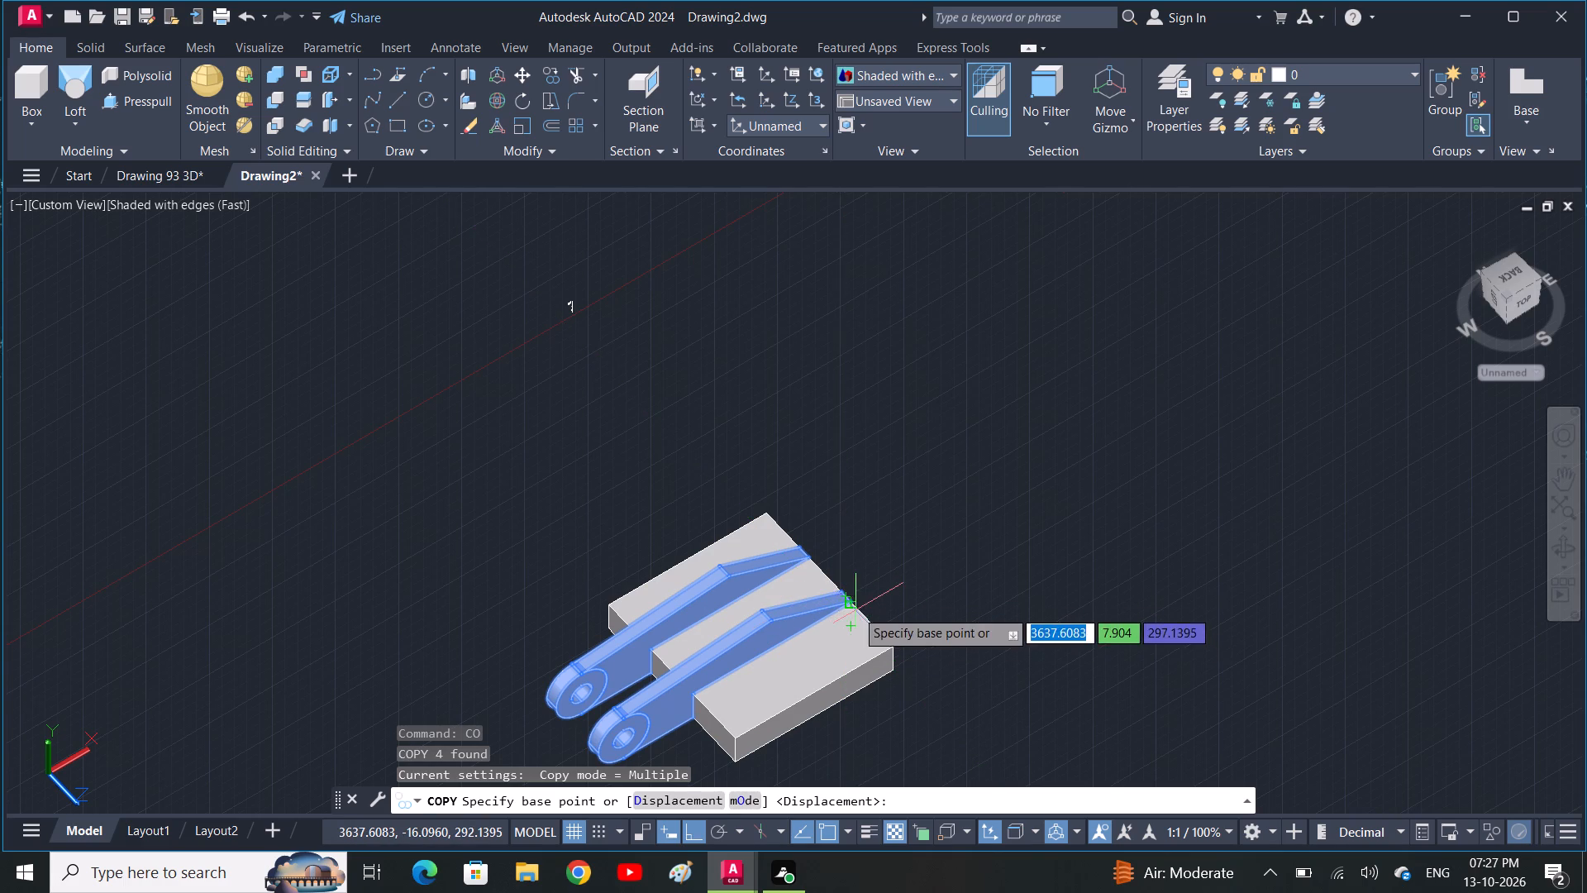
{"action": "scroll", "coordinate": [842, 589], "scroll_direction": "up", "scroll_amount": 1}
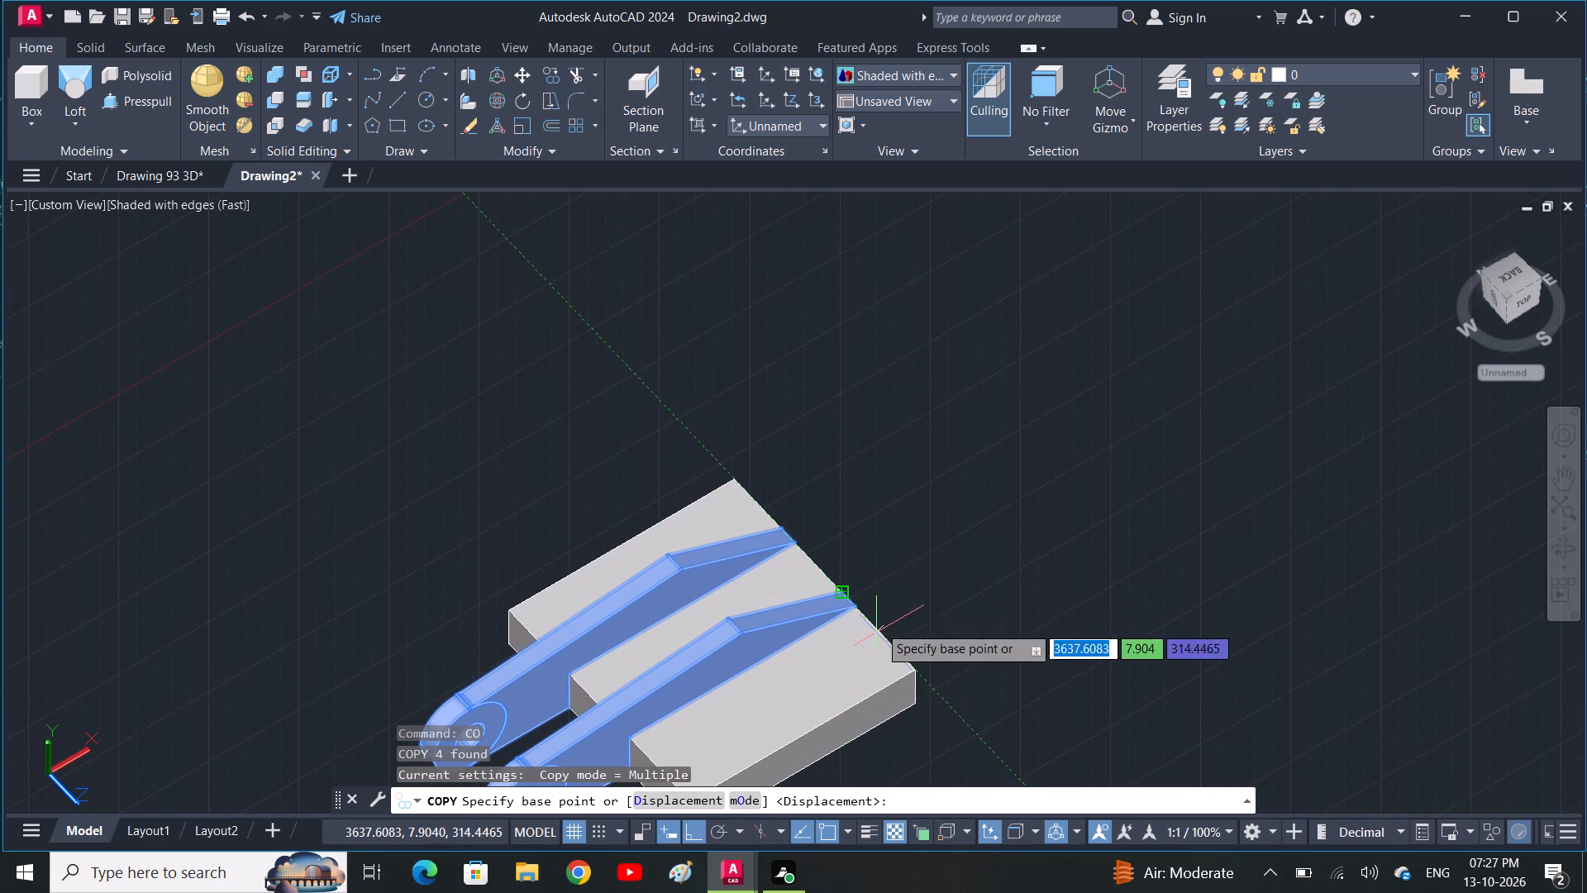
{"action": "left_click", "coordinate": [864, 596]}
{"action": "scroll", "coordinate": [906, 499], "scroll_direction": "up", "scroll_amount": 1}
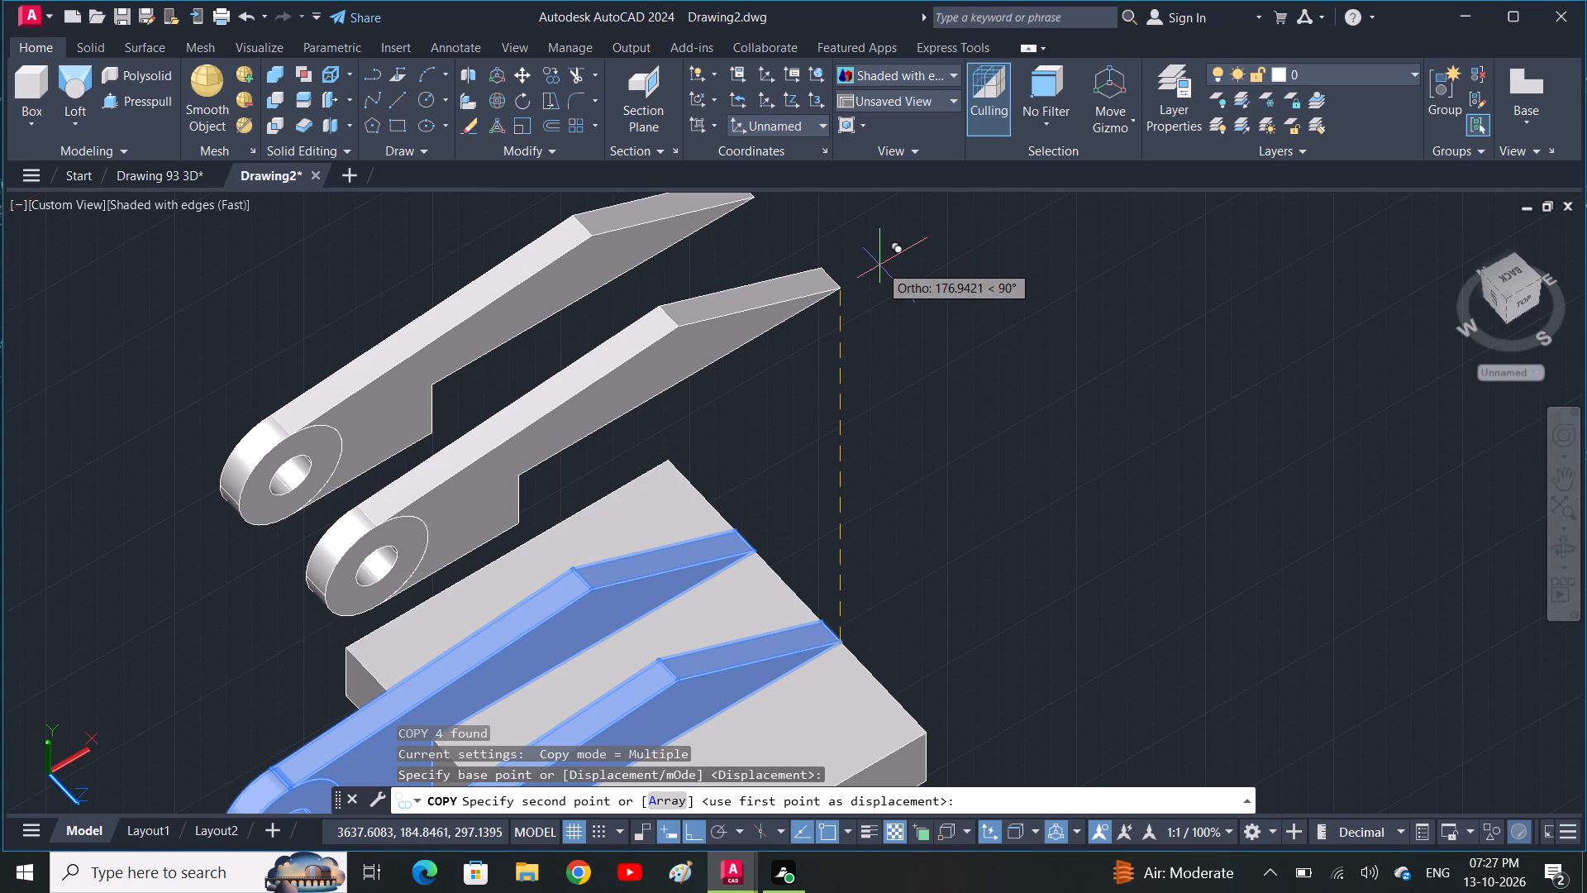
{"action": "left_click", "coordinate": [879, 265]}
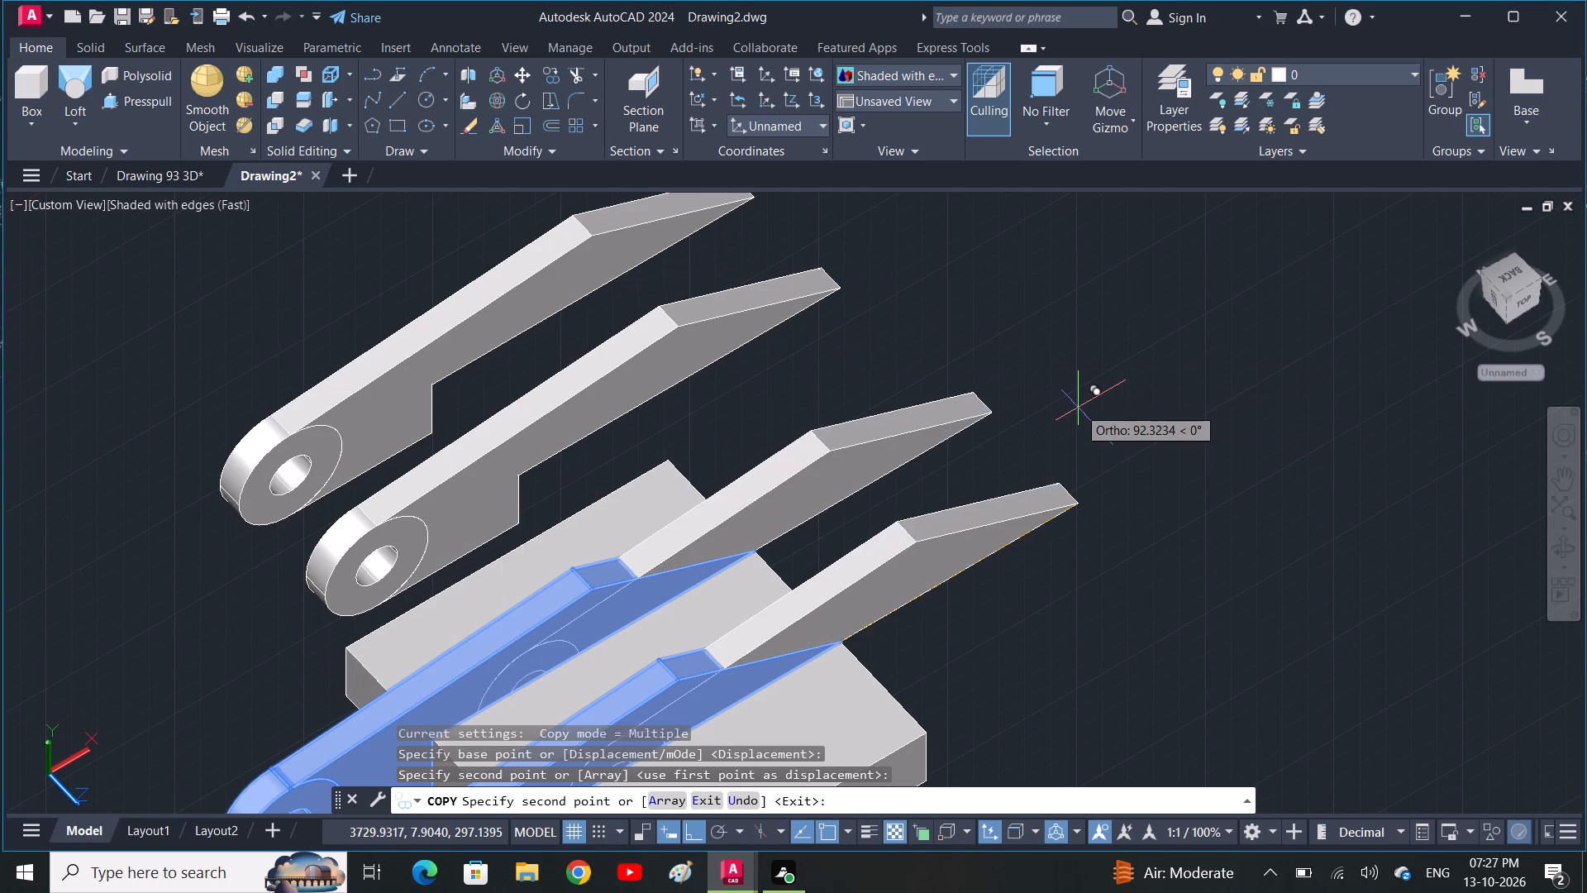
With Ortho off, place two more freehand copies of the arm pair clear of the base, the first about 725 away at 315°.
{"action": "key", "text": "F8"}
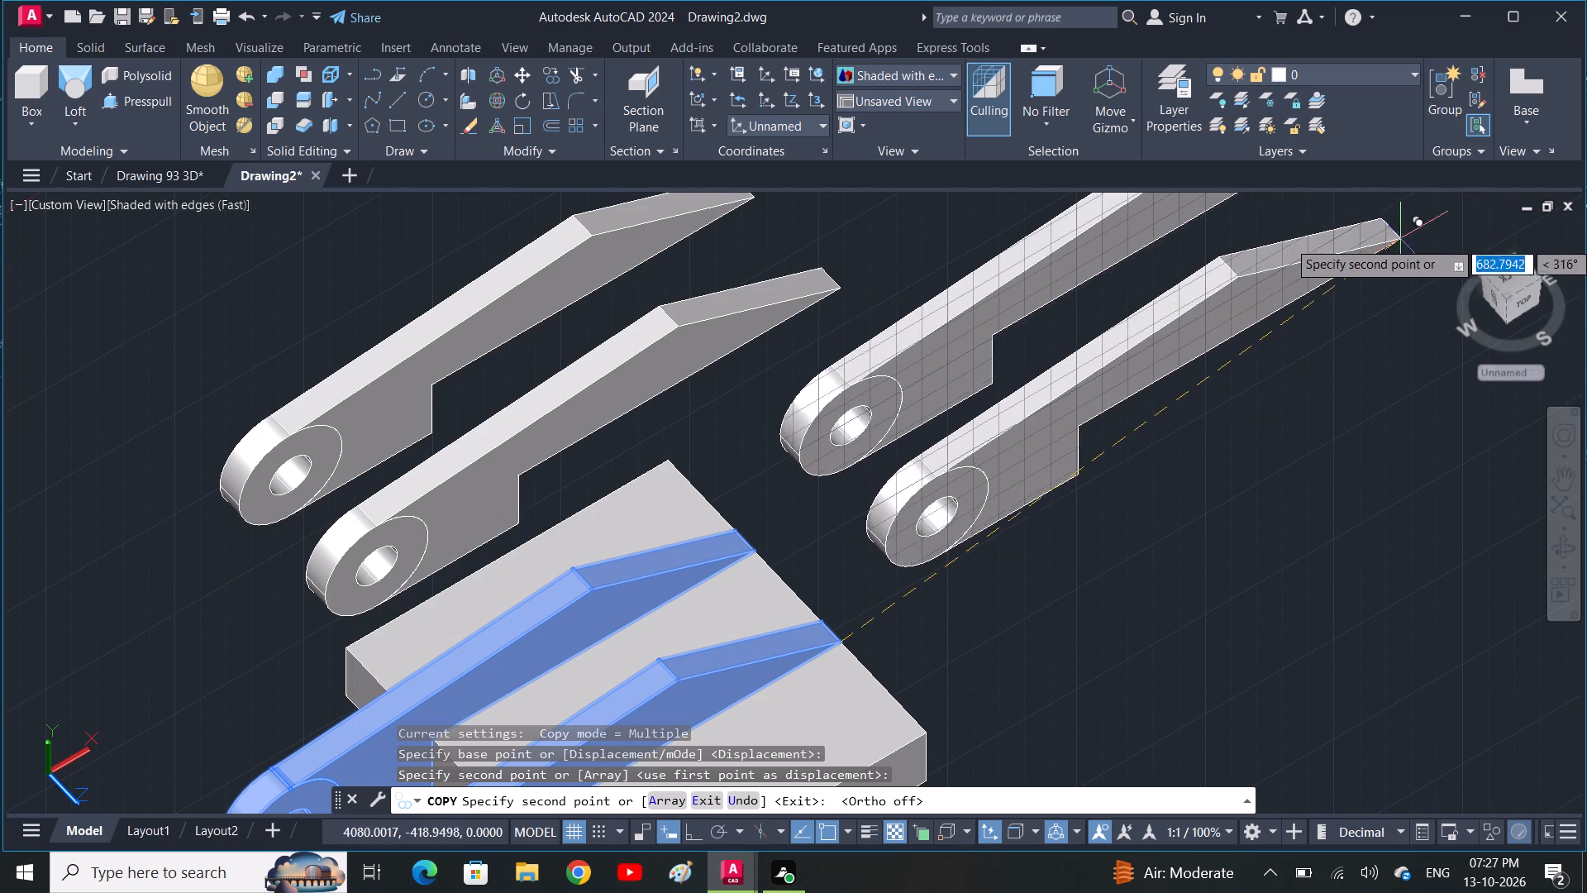
{"action": "middle_click_drag", "start_coordinate": [1380, 255], "coordinate": [1137, 264]}
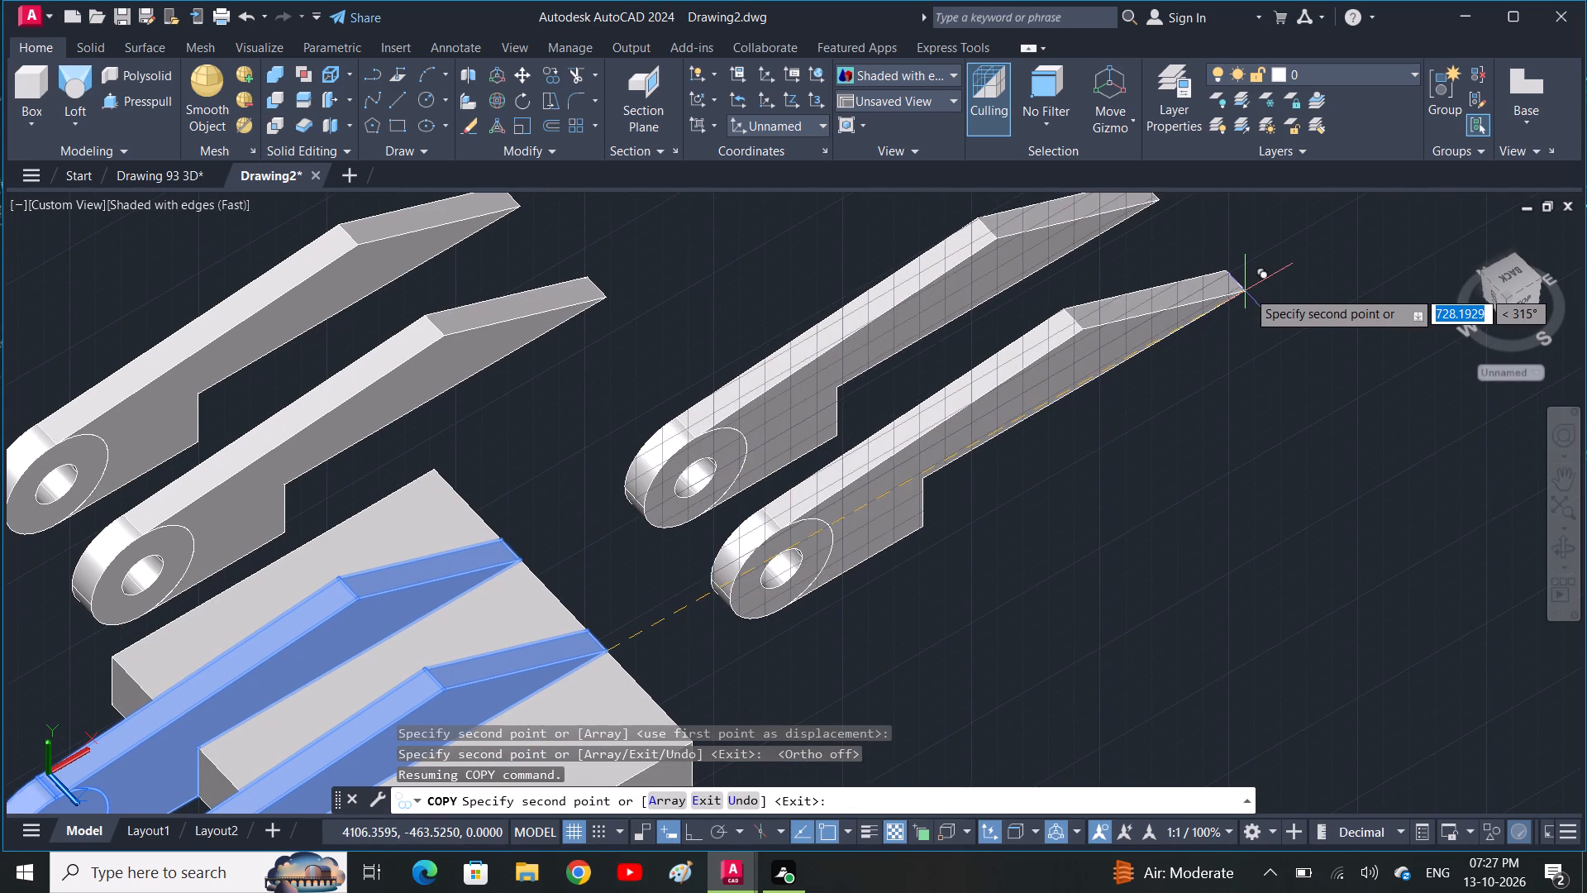
{"action": "left_click", "coordinate": [1246, 278]}
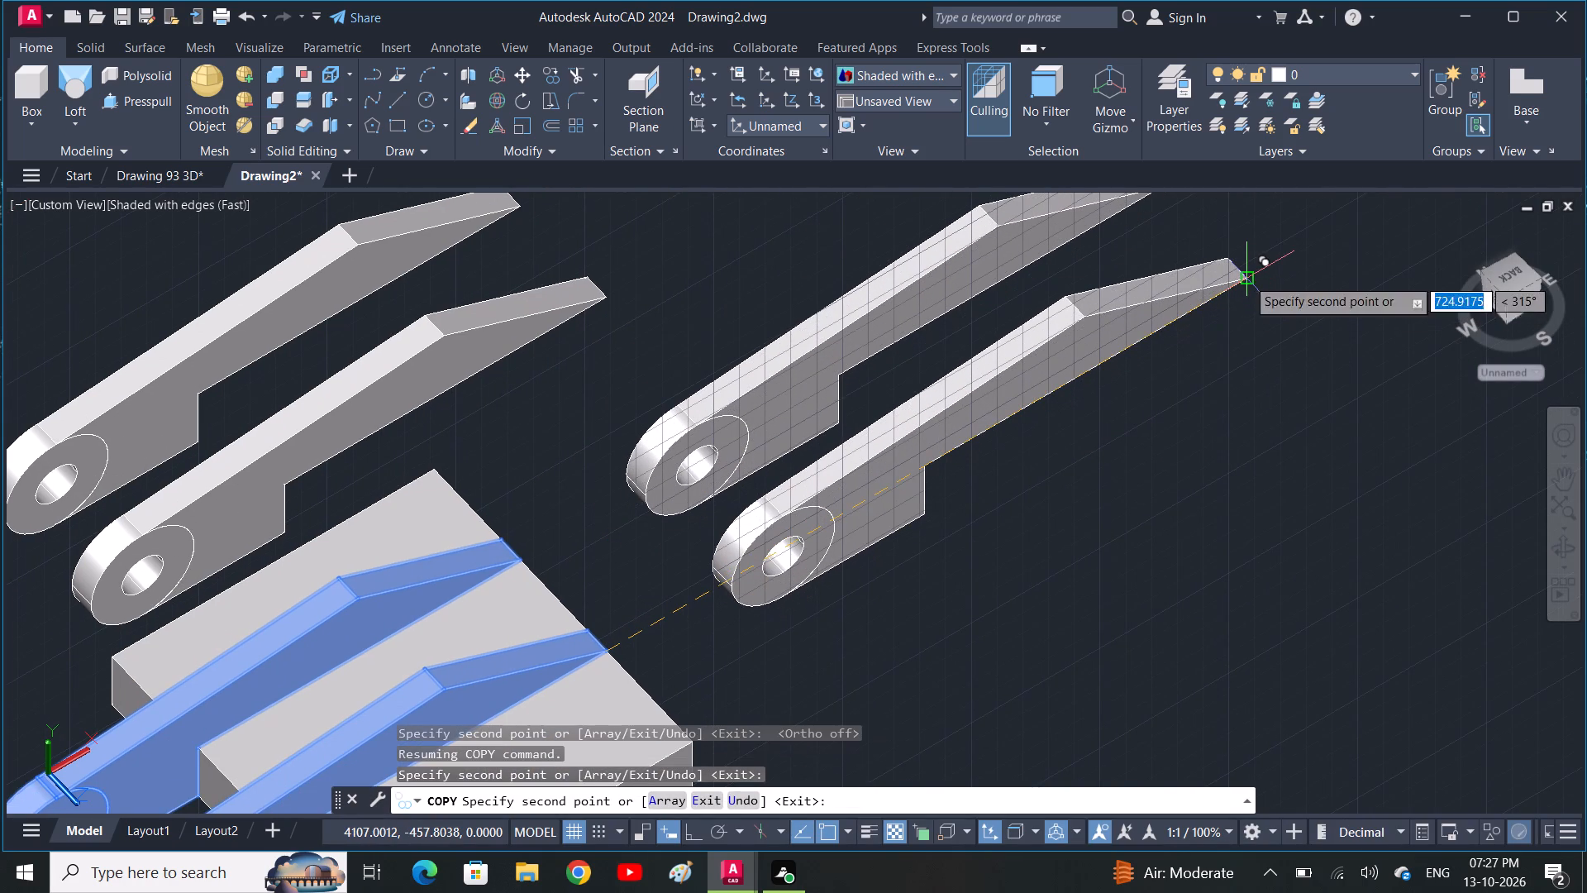
{"action": "middle_click_drag", "start_coordinate": [1244, 619], "coordinate": [1194, 0]}
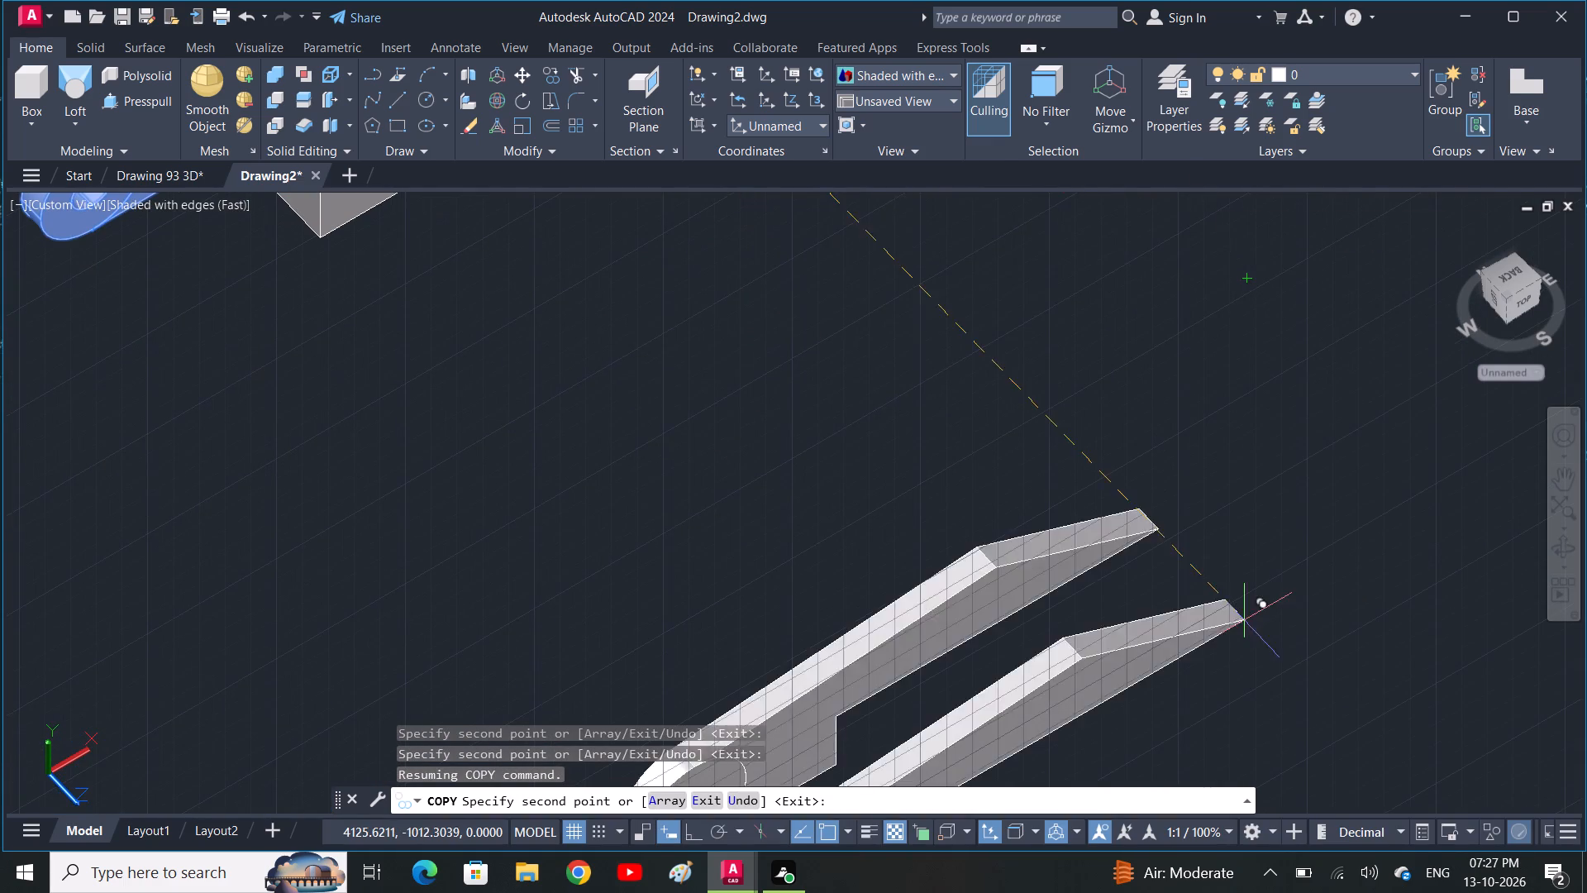
{"action": "middle_click_drag", "start_coordinate": [1152, 153], "coordinate": [1126, 437]}
{"action": "scroll", "coordinate": [1124, 393], "scroll_direction": "up", "scroll_amount": 1}
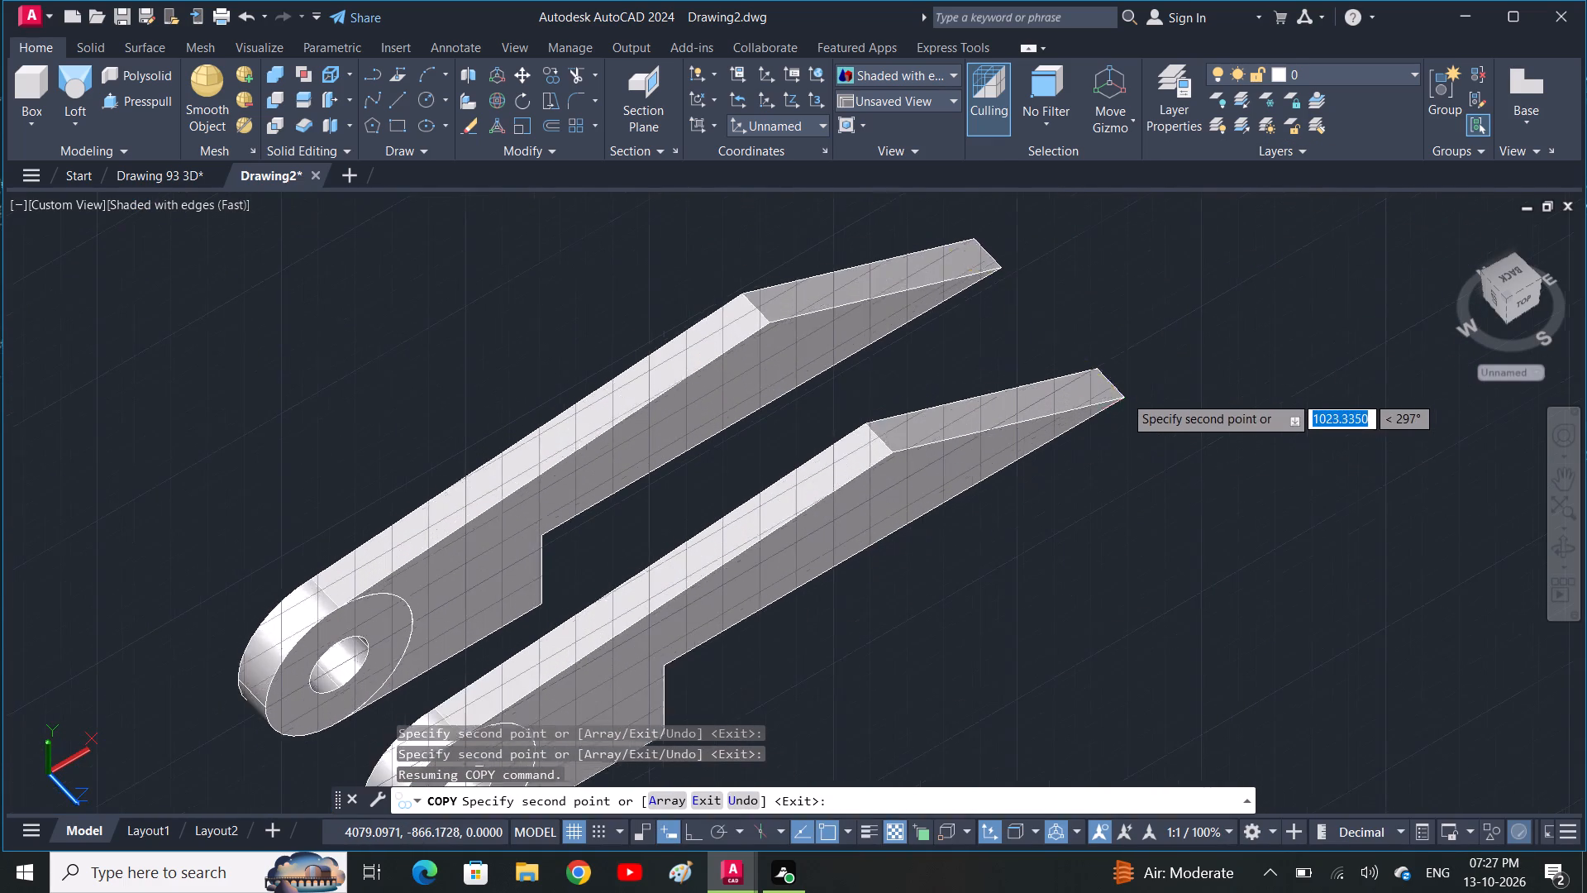
{"action": "scroll", "coordinate": [1124, 390], "scroll_direction": "up", "scroll_amount": 2}
{"action": "scroll", "coordinate": [1123, 378], "scroll_direction": "down", "scroll_amount": 5}
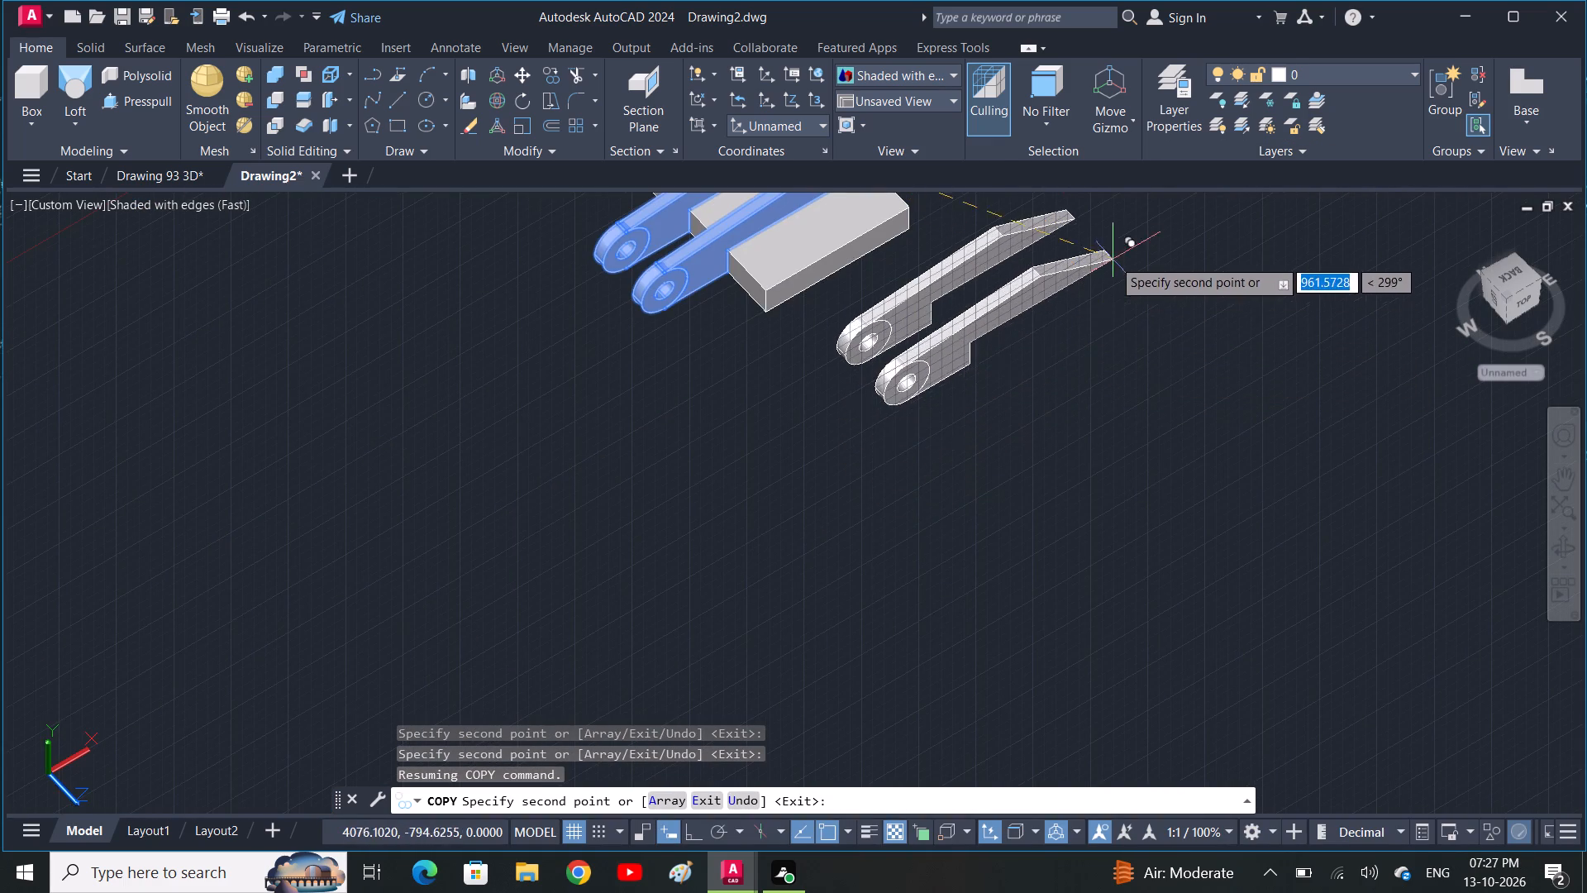
{"action": "middle_click_drag", "start_coordinate": [1113, 259], "coordinate": [1049, 503]}
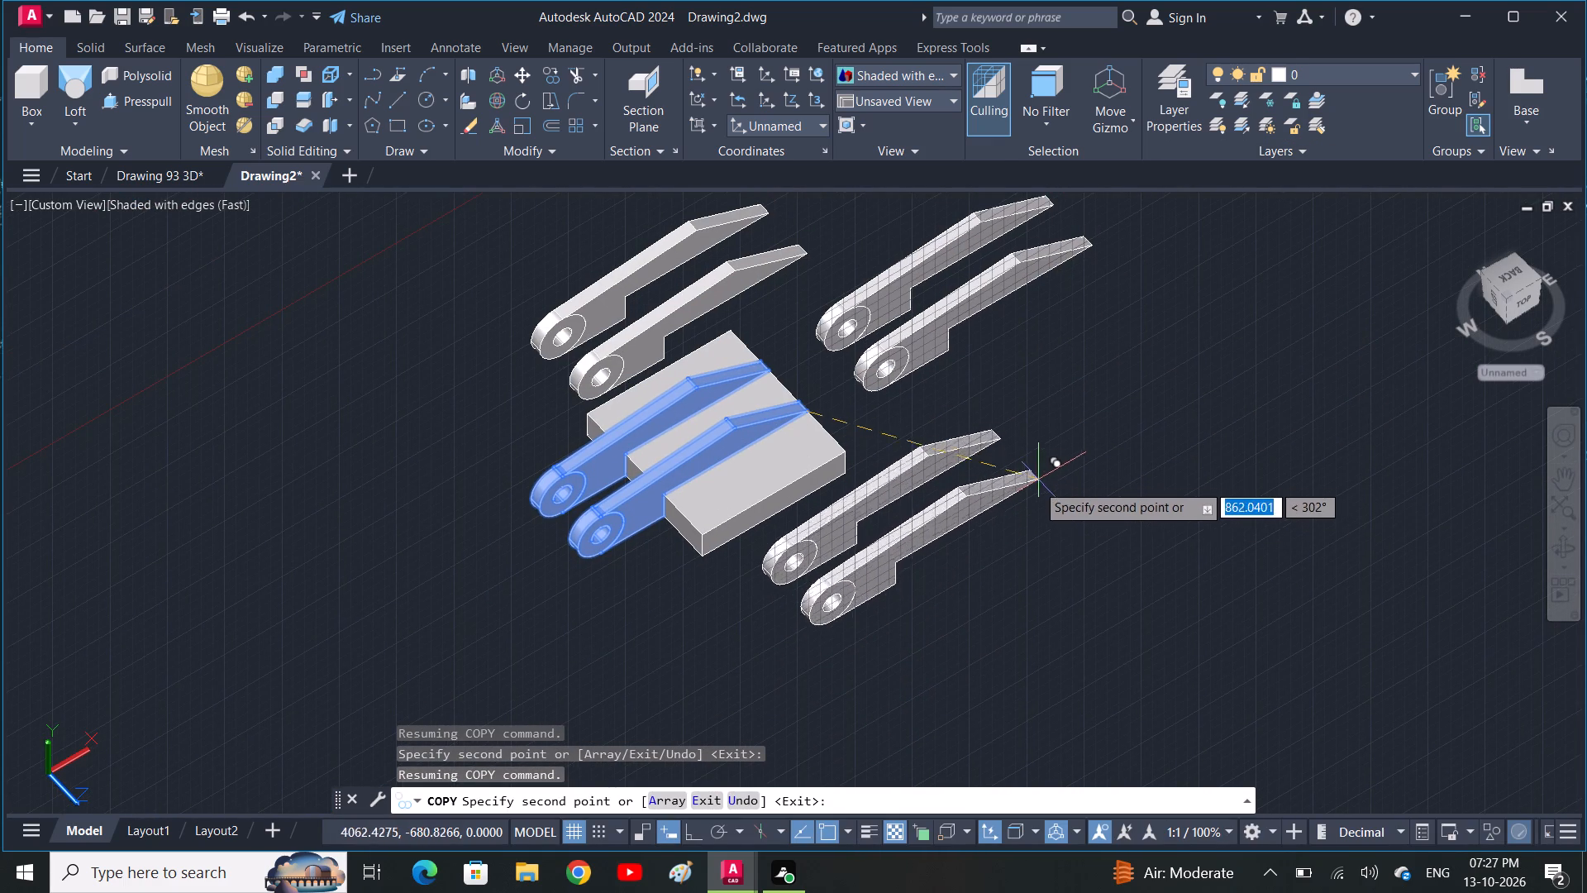
{"action": "left_click", "coordinate": [1051, 509]}
{"action": "key", "text": "Escape"}
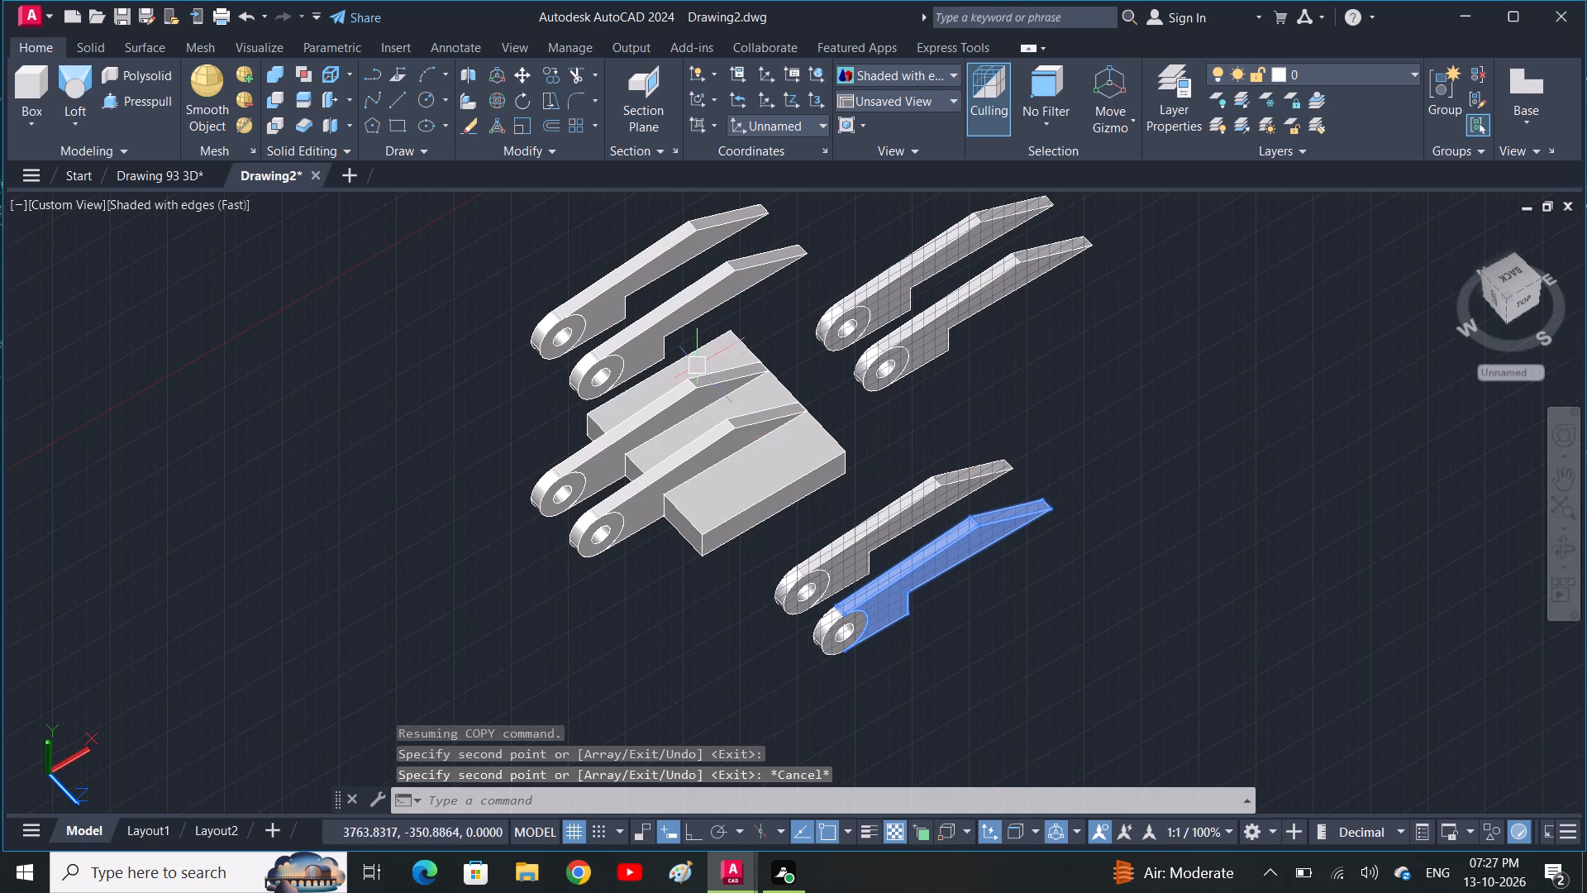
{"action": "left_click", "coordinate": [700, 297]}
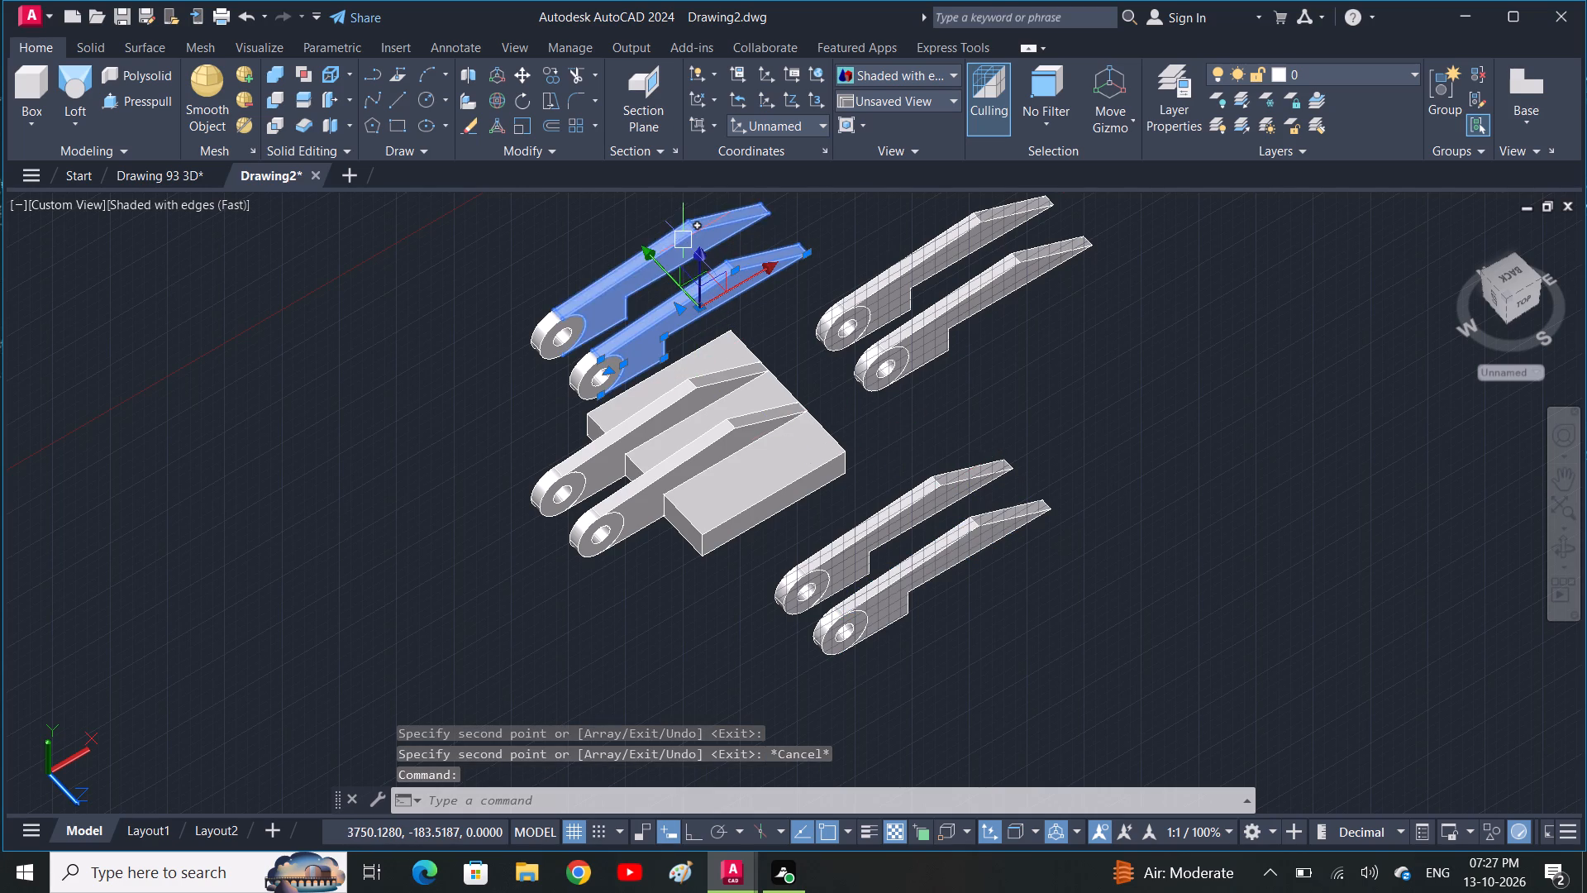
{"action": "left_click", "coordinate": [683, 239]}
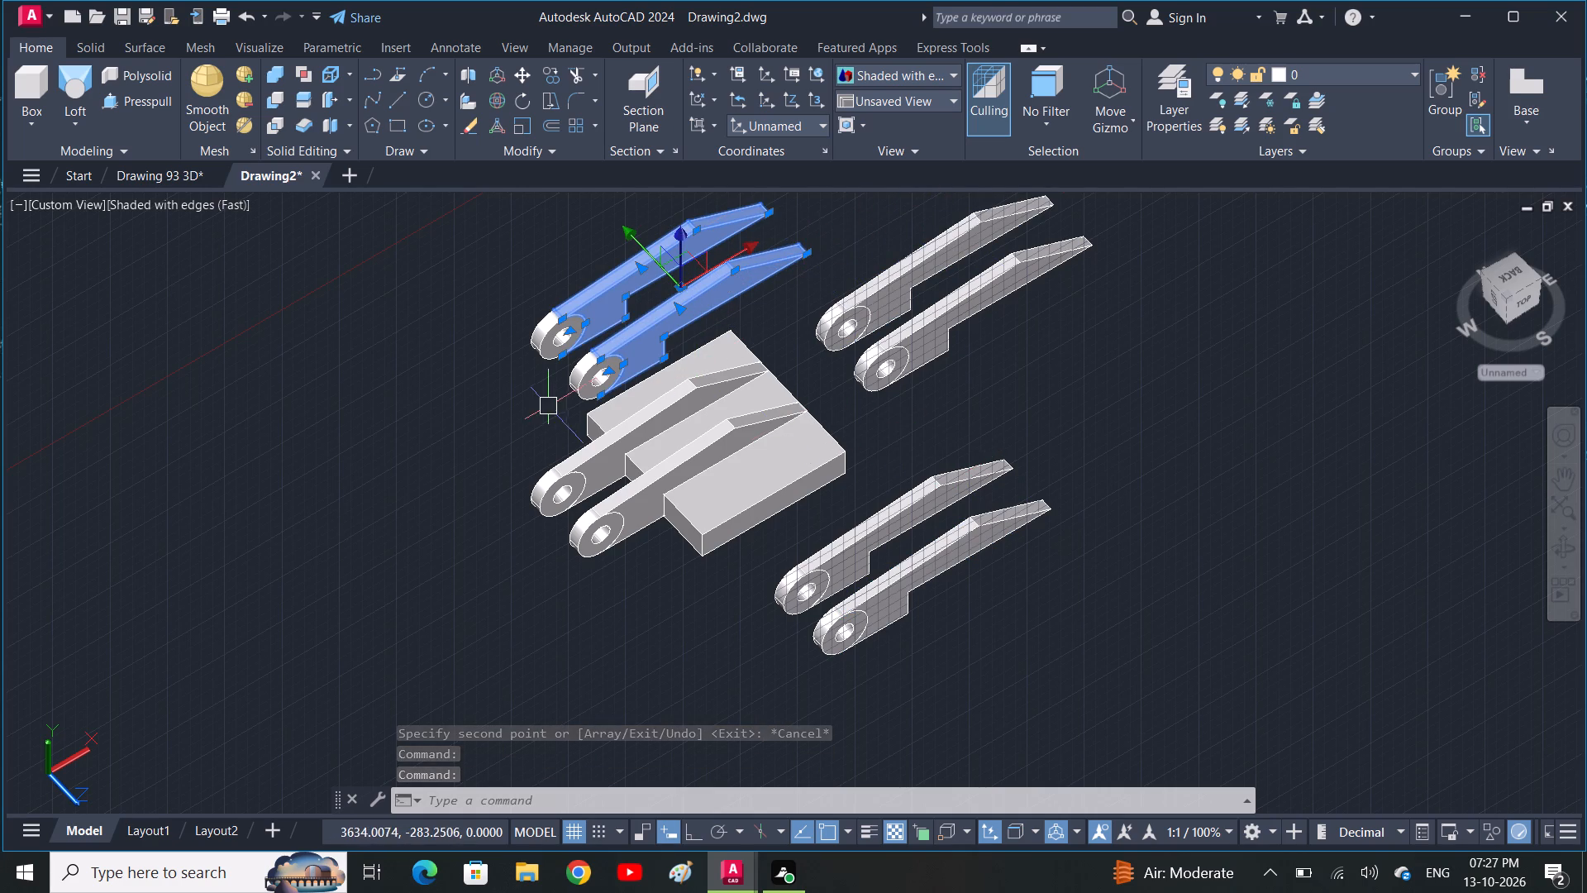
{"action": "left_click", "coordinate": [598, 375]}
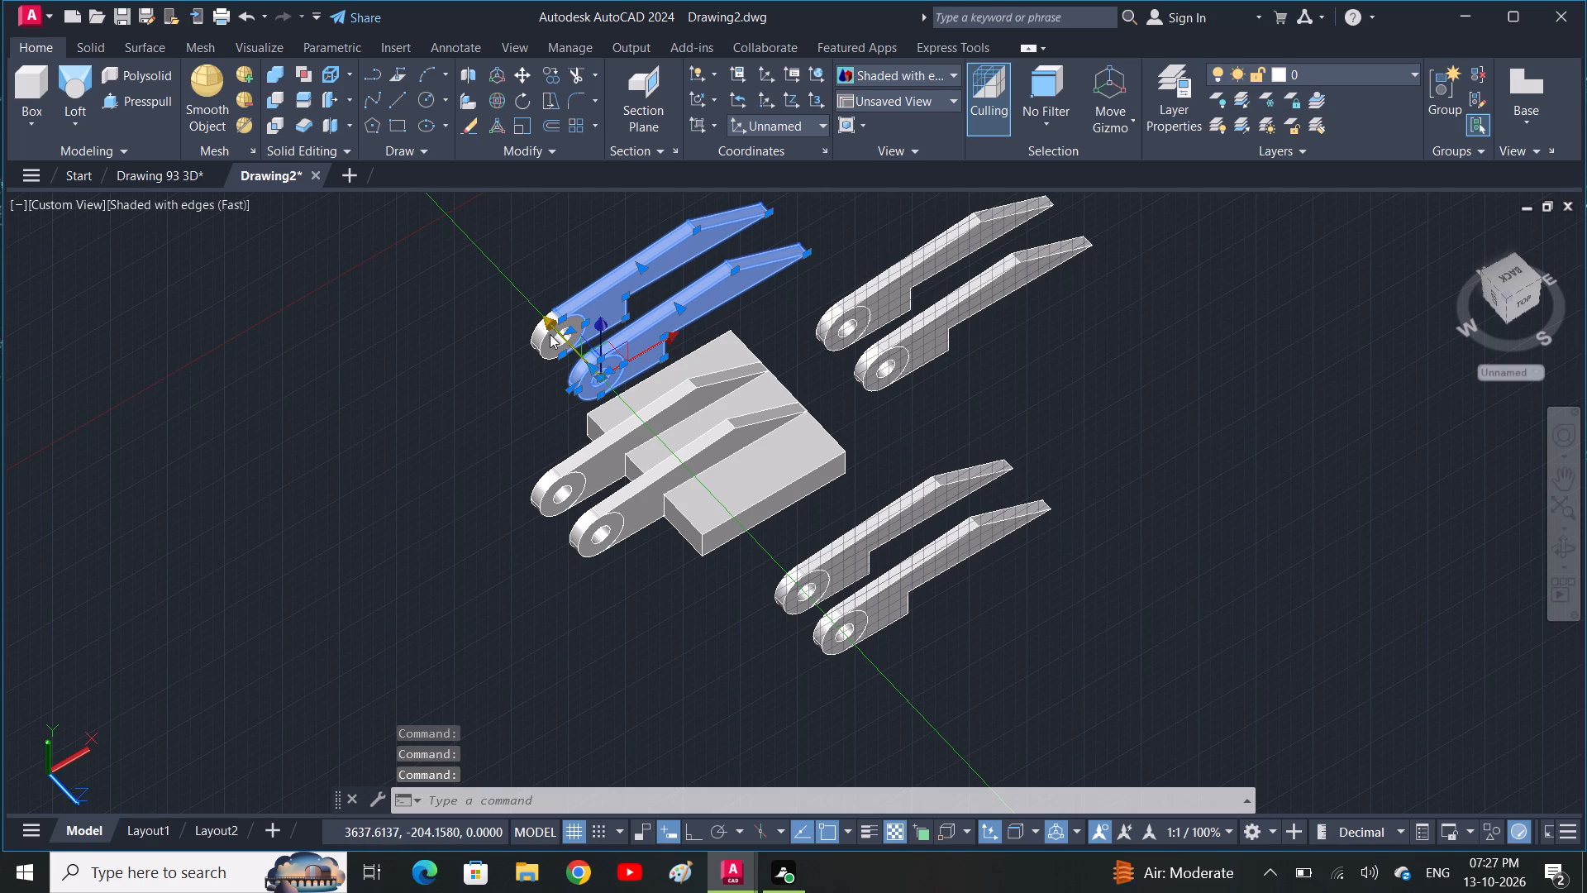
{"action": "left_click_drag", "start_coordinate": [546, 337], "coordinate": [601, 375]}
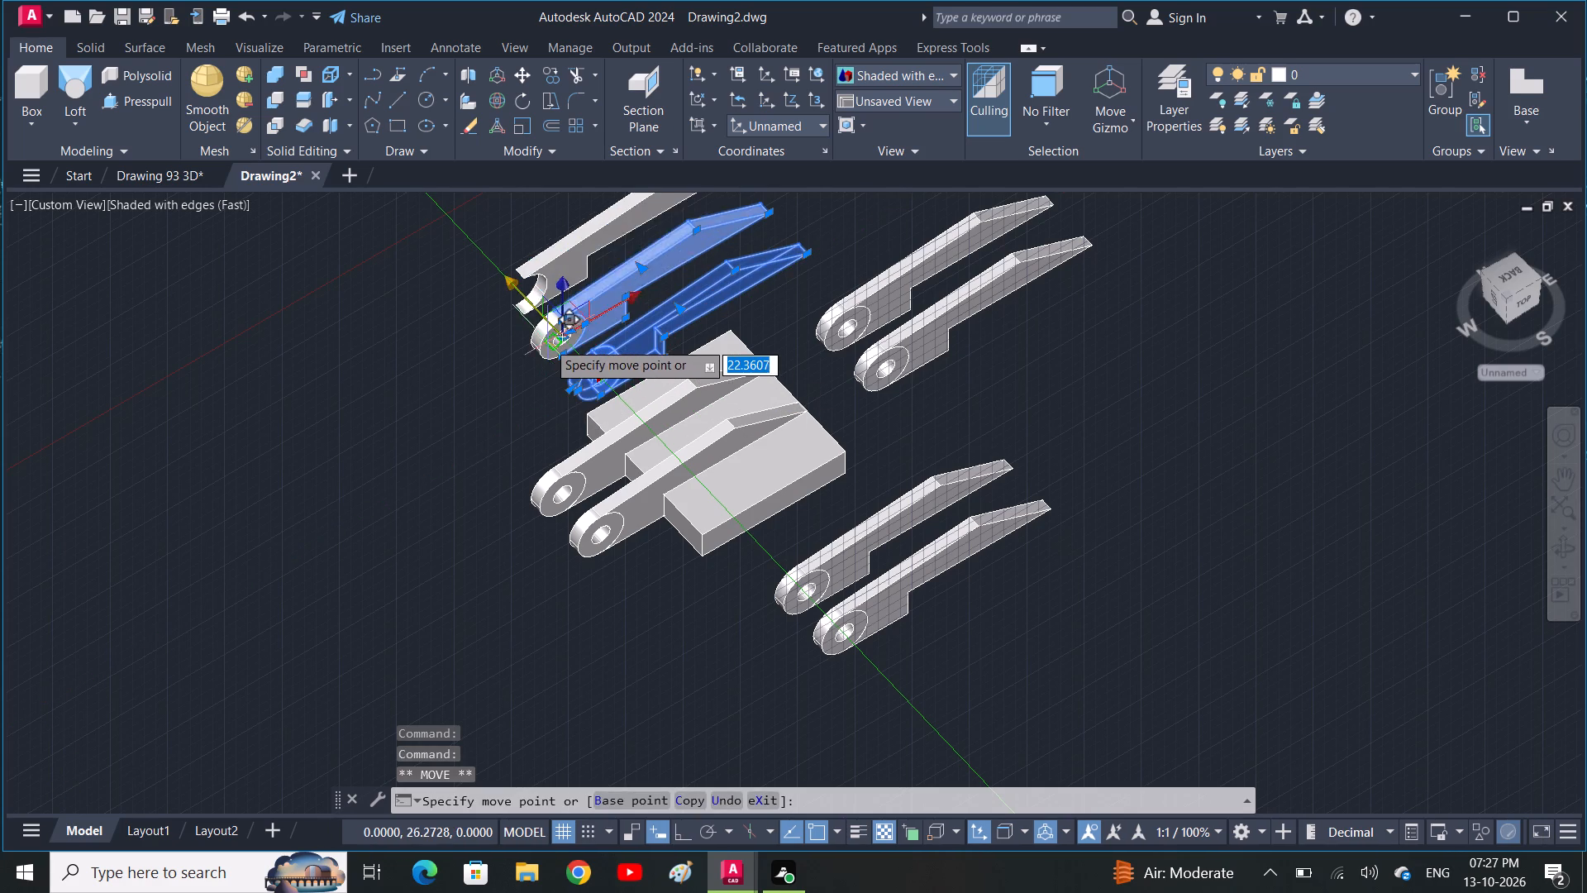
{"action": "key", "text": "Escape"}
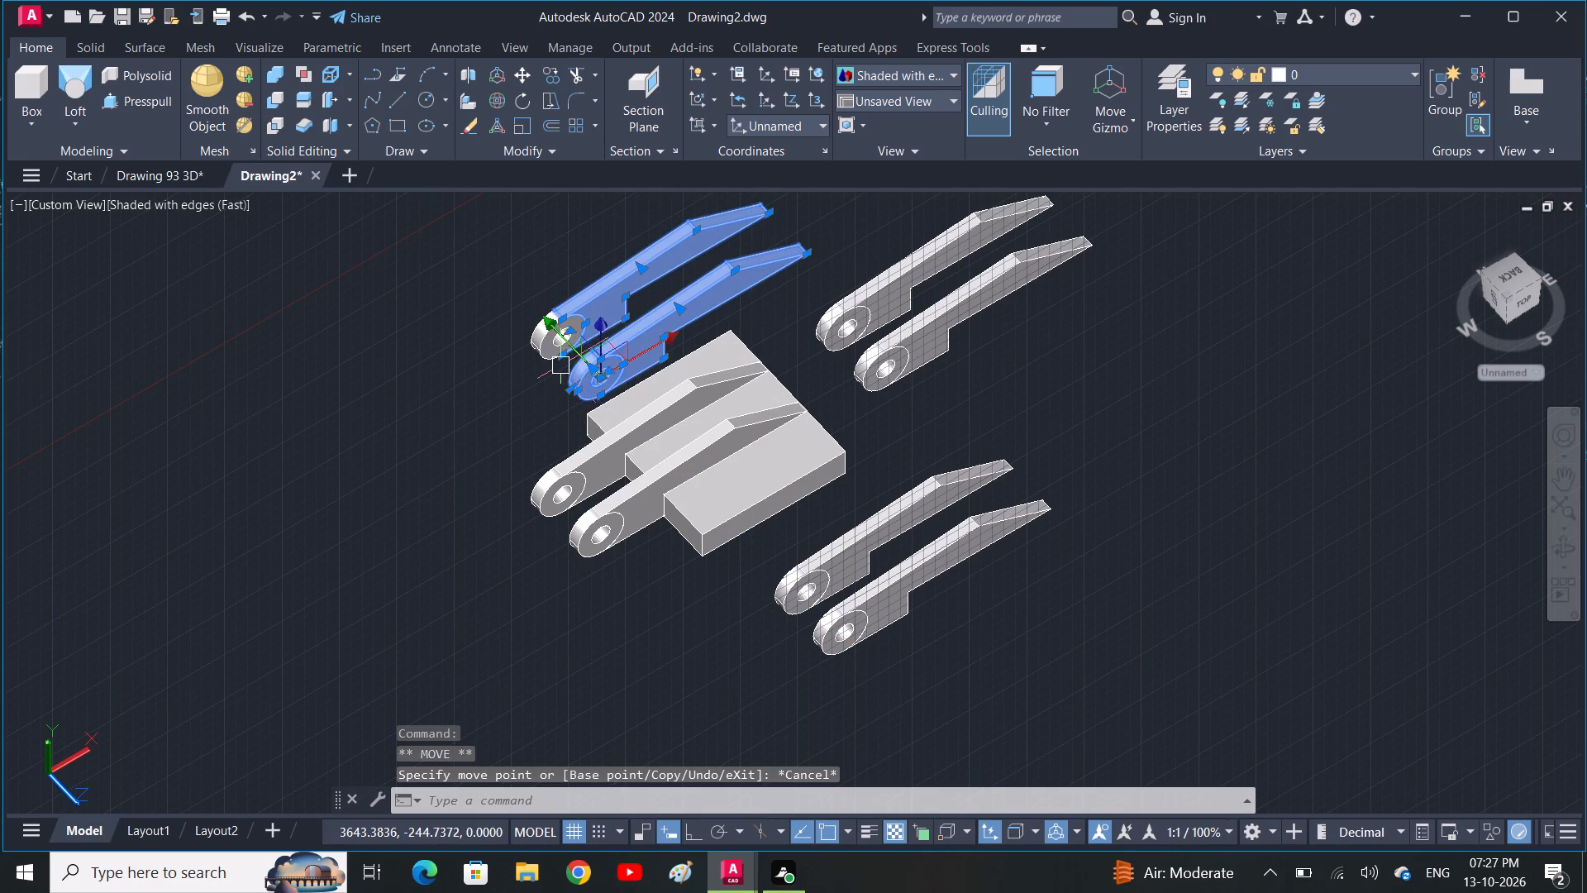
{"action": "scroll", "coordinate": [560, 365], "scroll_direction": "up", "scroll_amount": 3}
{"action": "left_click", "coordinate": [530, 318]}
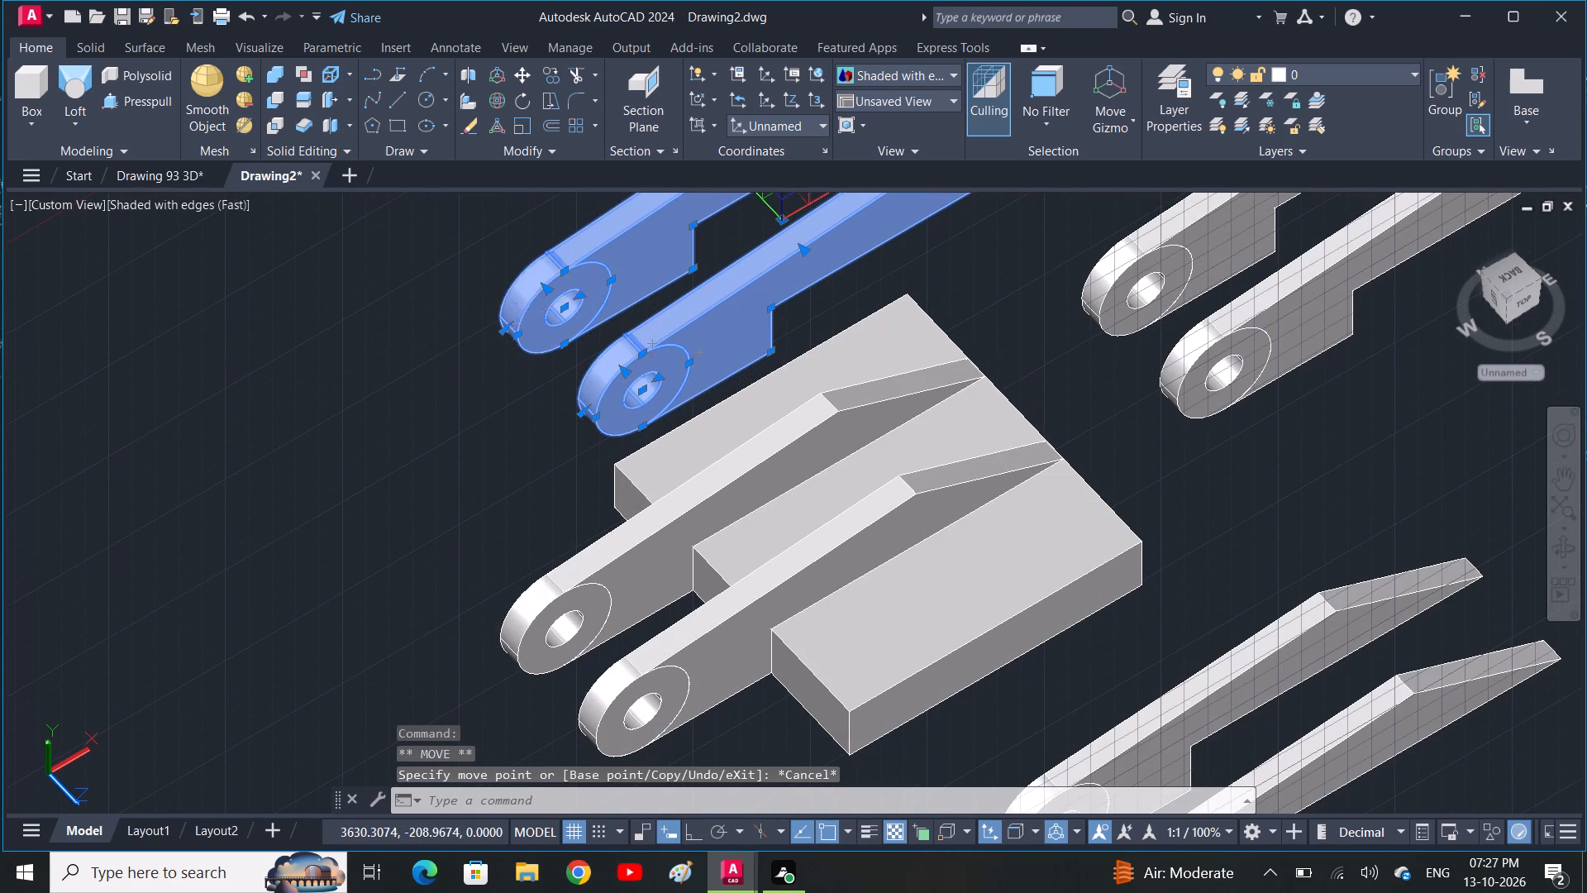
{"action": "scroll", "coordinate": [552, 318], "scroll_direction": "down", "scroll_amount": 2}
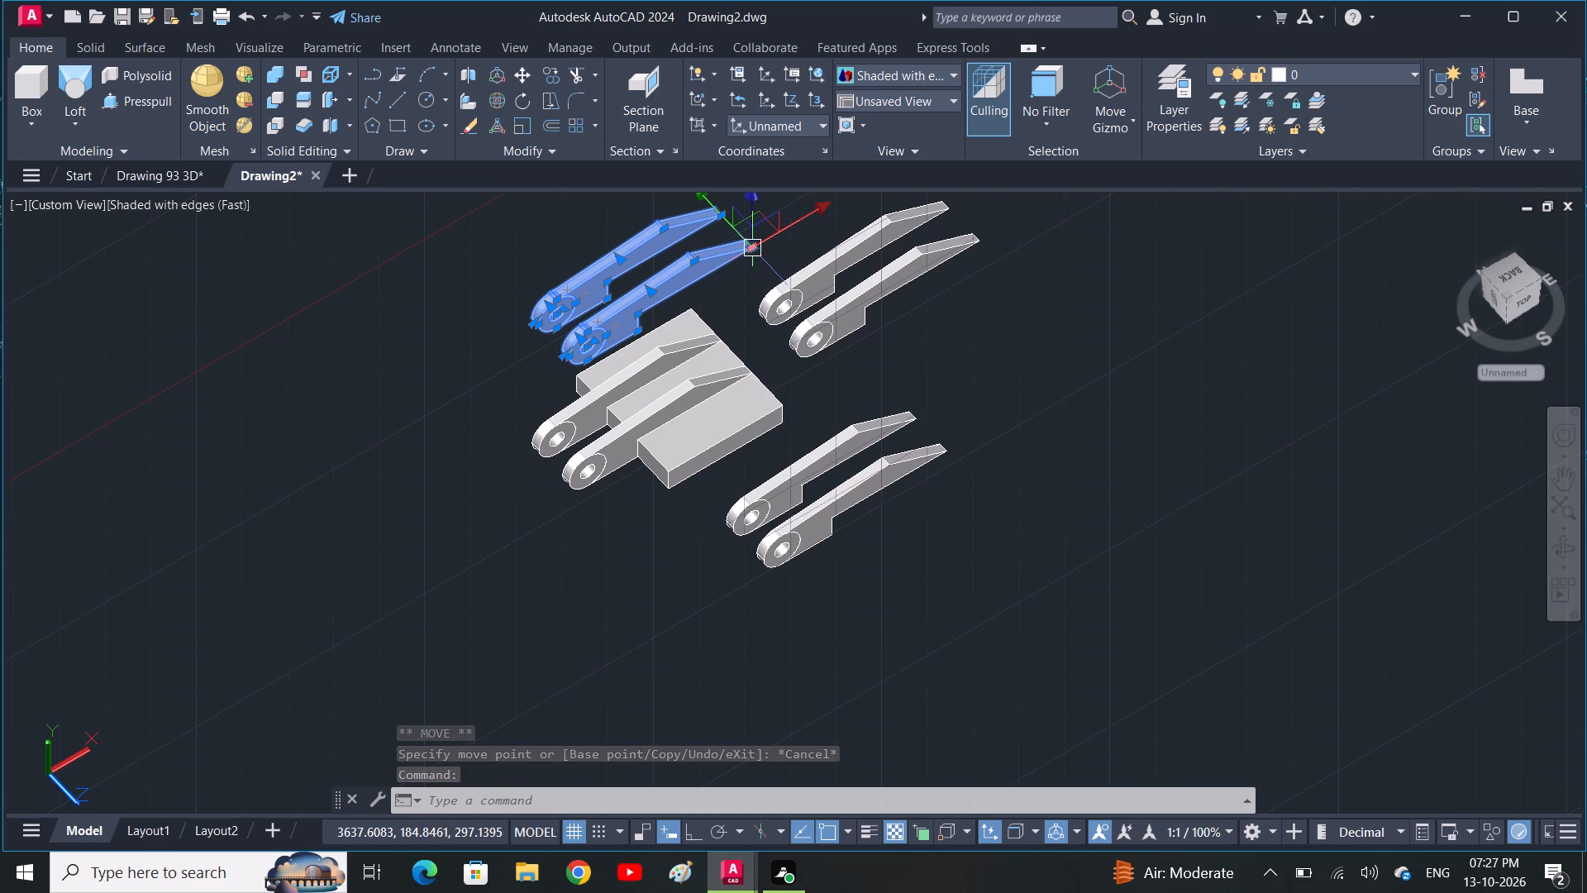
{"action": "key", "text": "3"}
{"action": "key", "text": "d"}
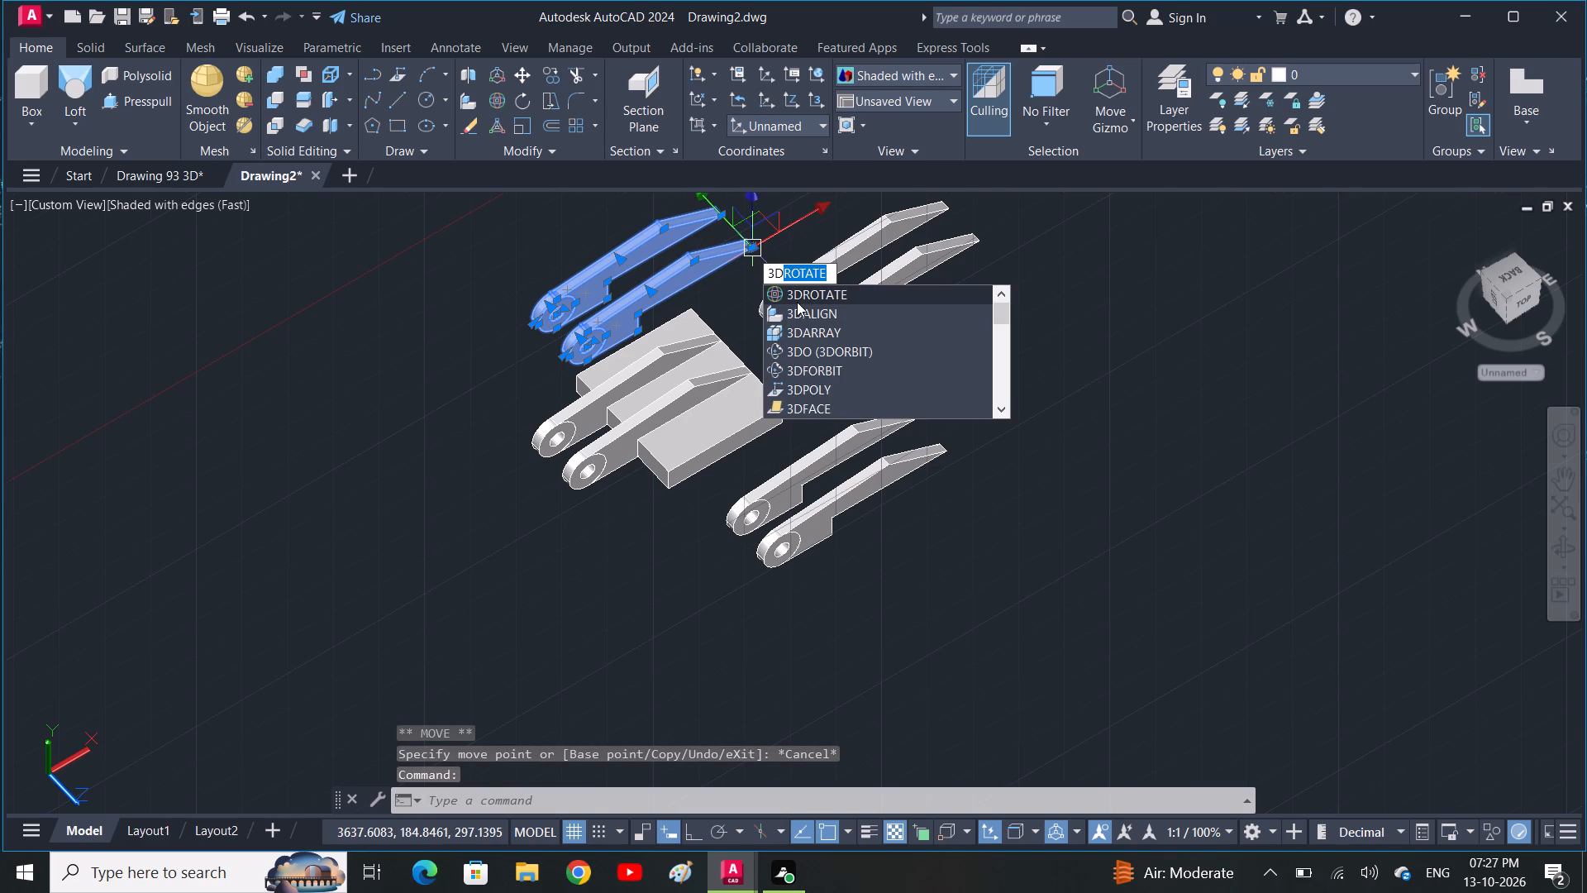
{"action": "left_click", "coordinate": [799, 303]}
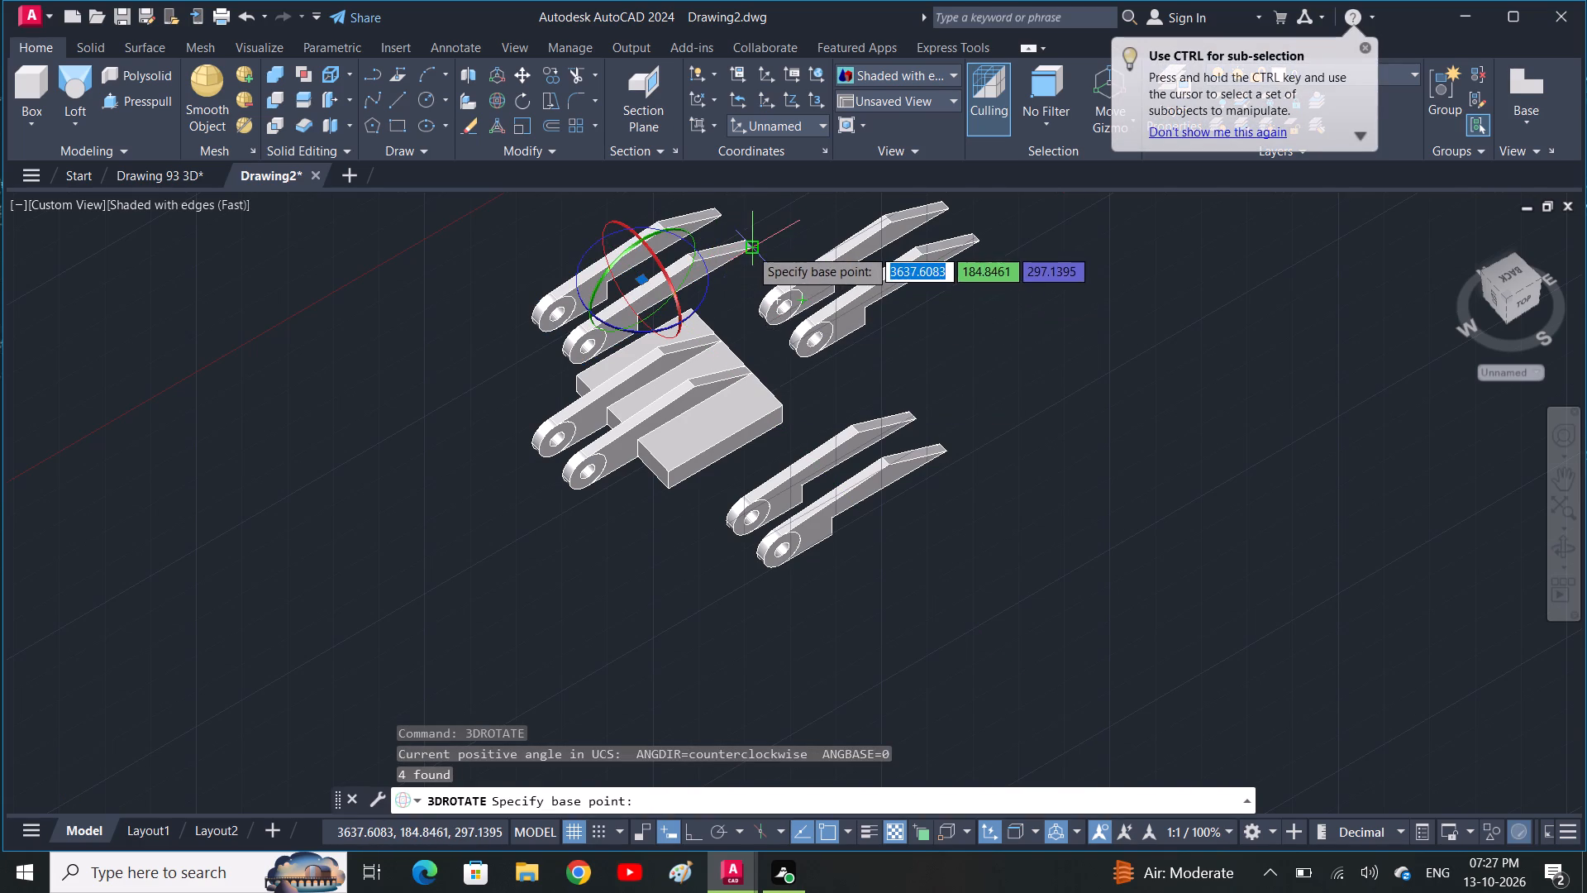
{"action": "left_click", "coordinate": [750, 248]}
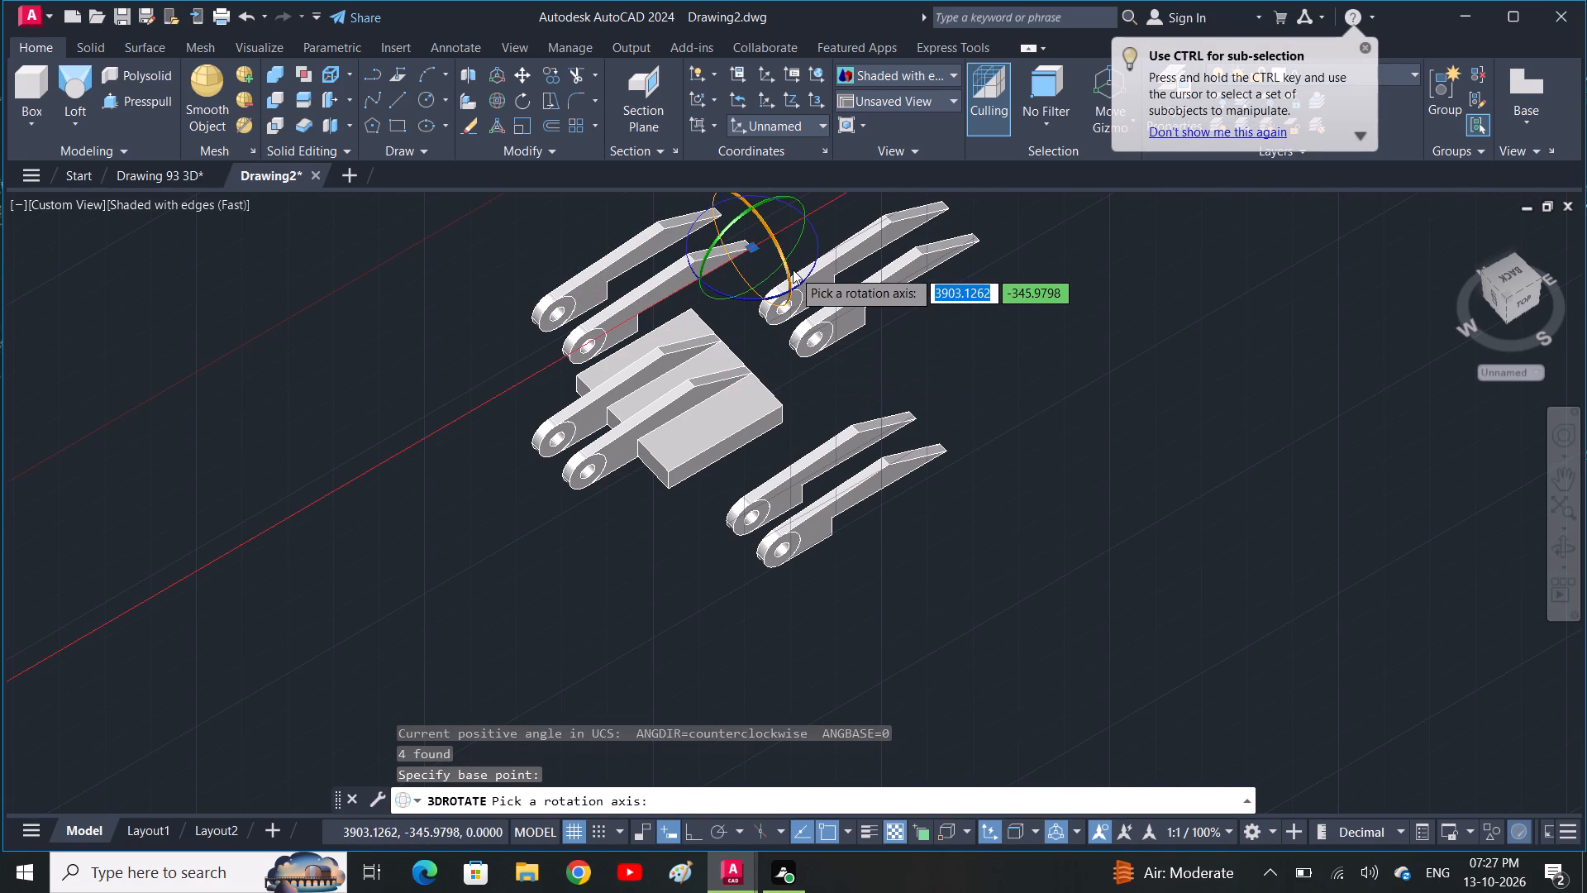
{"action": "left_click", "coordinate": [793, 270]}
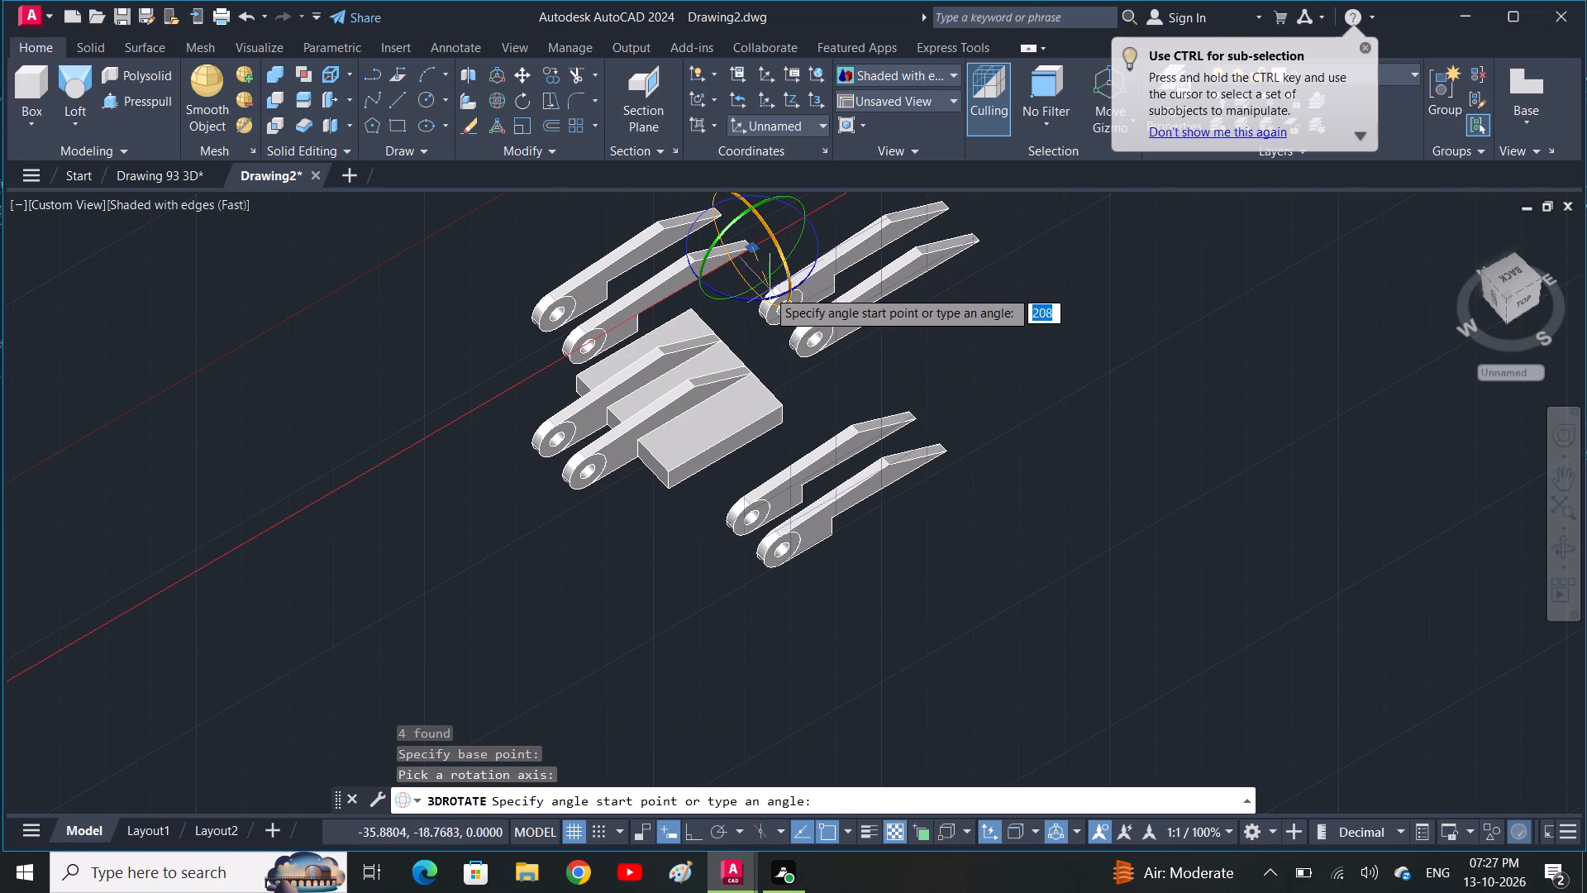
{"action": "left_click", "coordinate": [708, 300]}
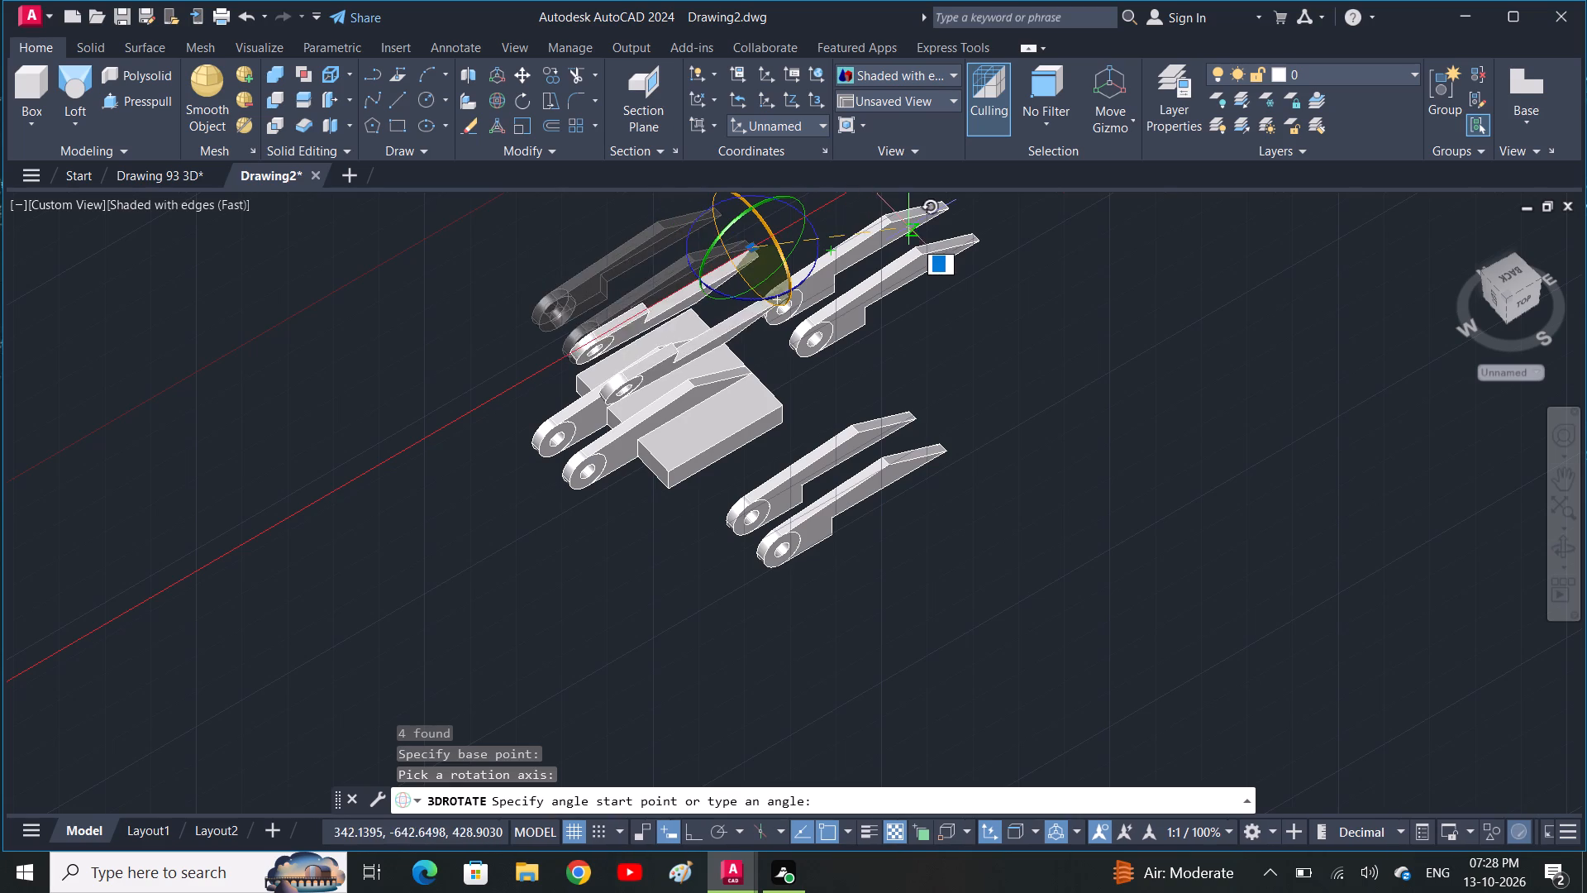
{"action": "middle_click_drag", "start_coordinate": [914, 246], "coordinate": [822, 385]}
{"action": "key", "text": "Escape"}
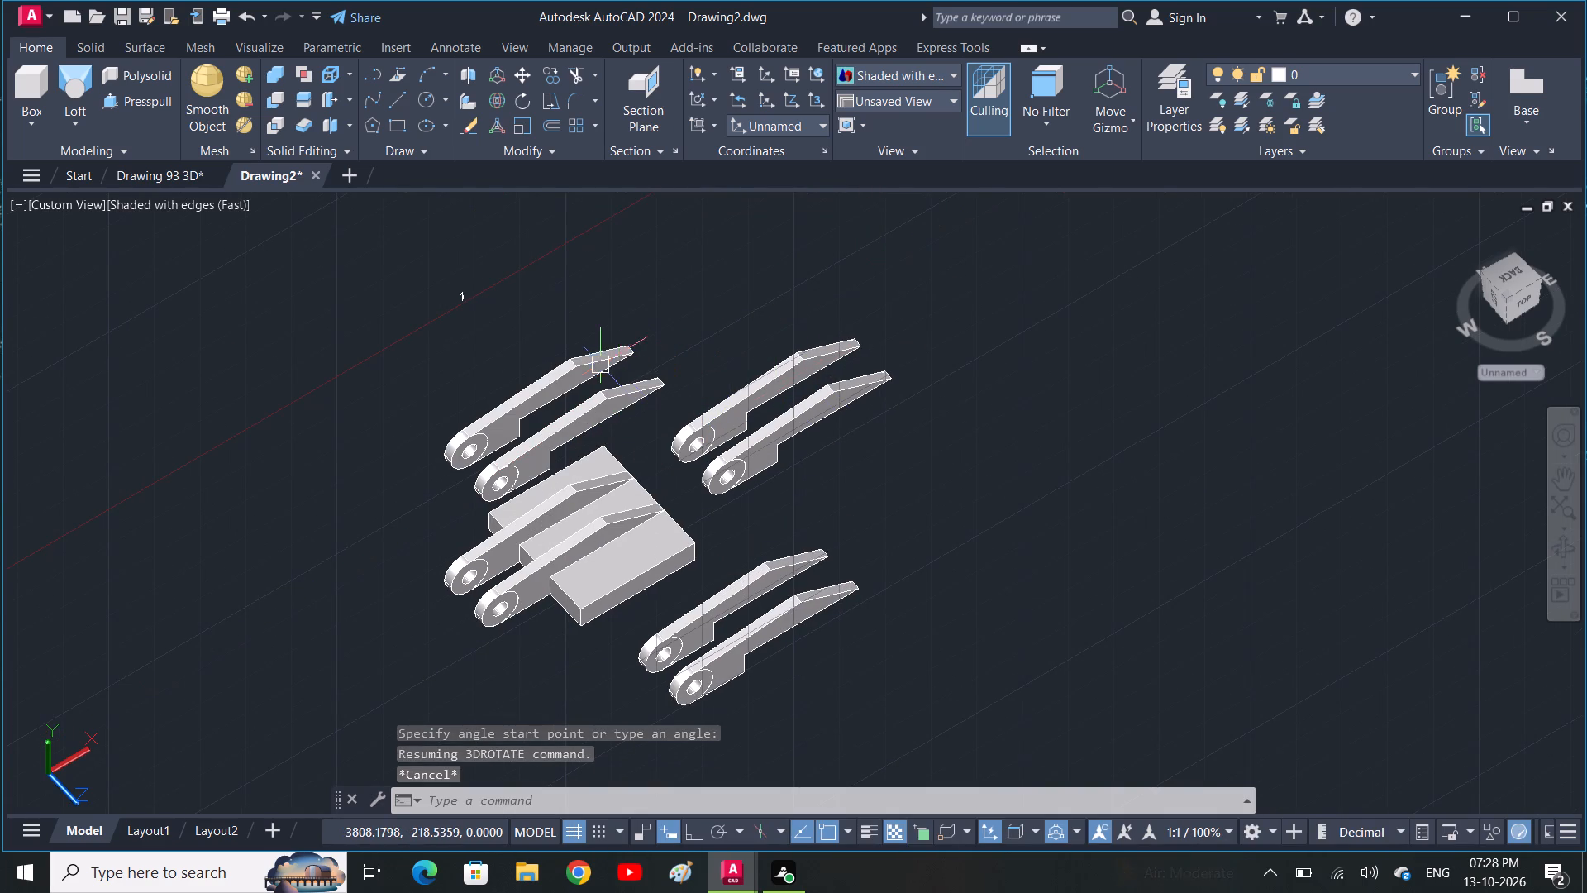
Delete all three copied arm pairs with their ring ends, keeping the original pair on the base.
{"action": "left_click", "coordinate": [600, 364]}
{"action": "left_click", "coordinate": [598, 419]}
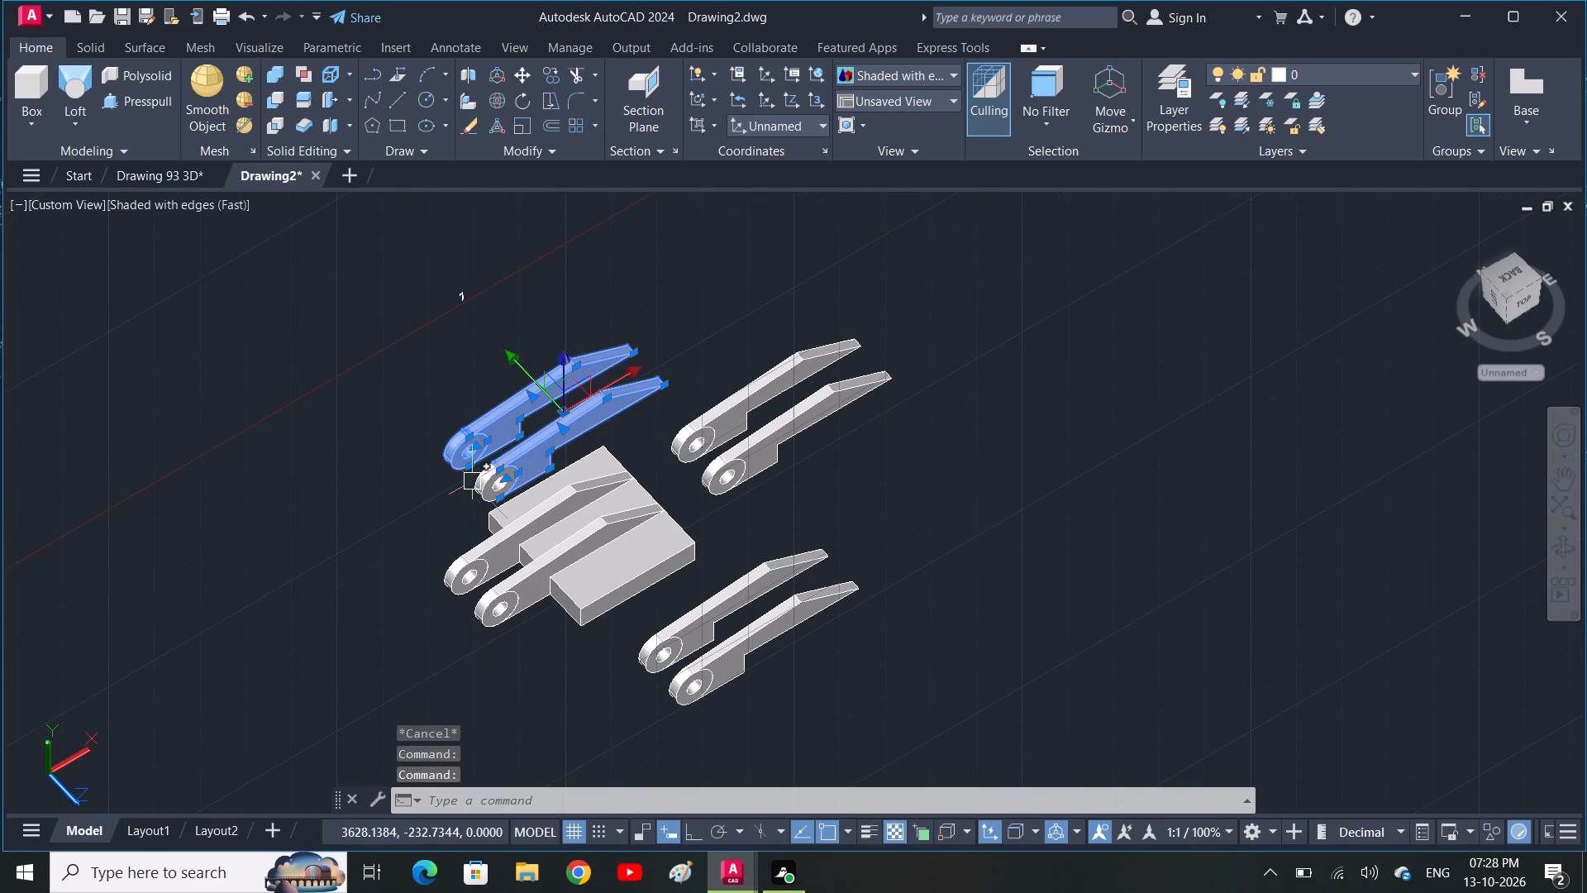
{"action": "left_click", "coordinate": [484, 488]}
{"action": "left_click", "coordinate": [464, 446]}
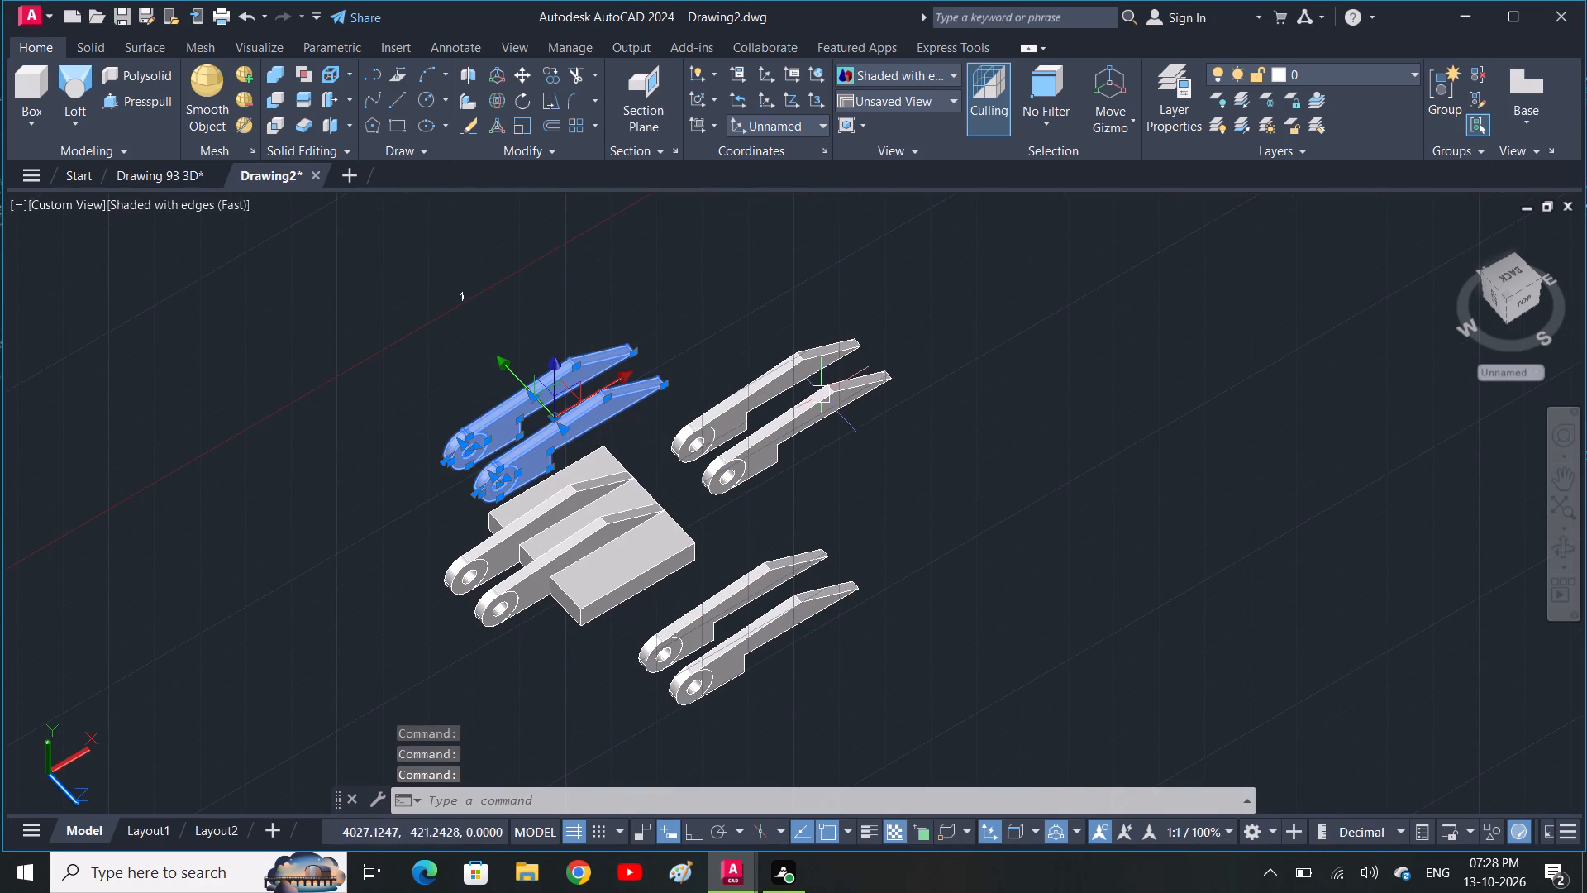
{"action": "left_click", "coordinate": [757, 376]}
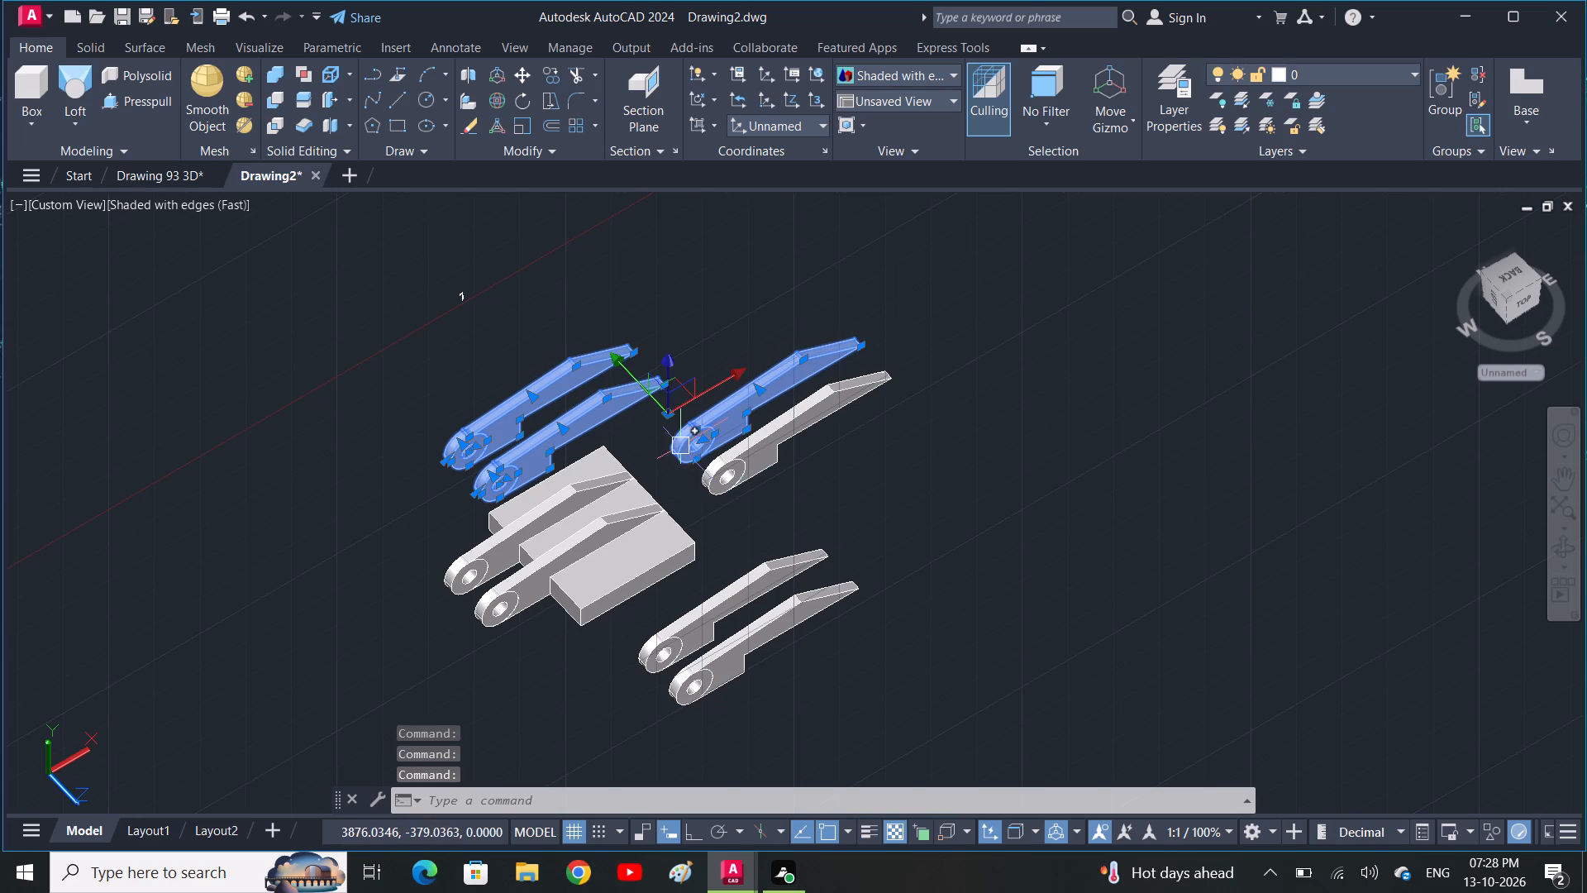
{"action": "left_click", "coordinate": [680, 441]}
{"action": "left_click", "coordinate": [732, 467]}
{"action": "left_click", "coordinate": [770, 447]}
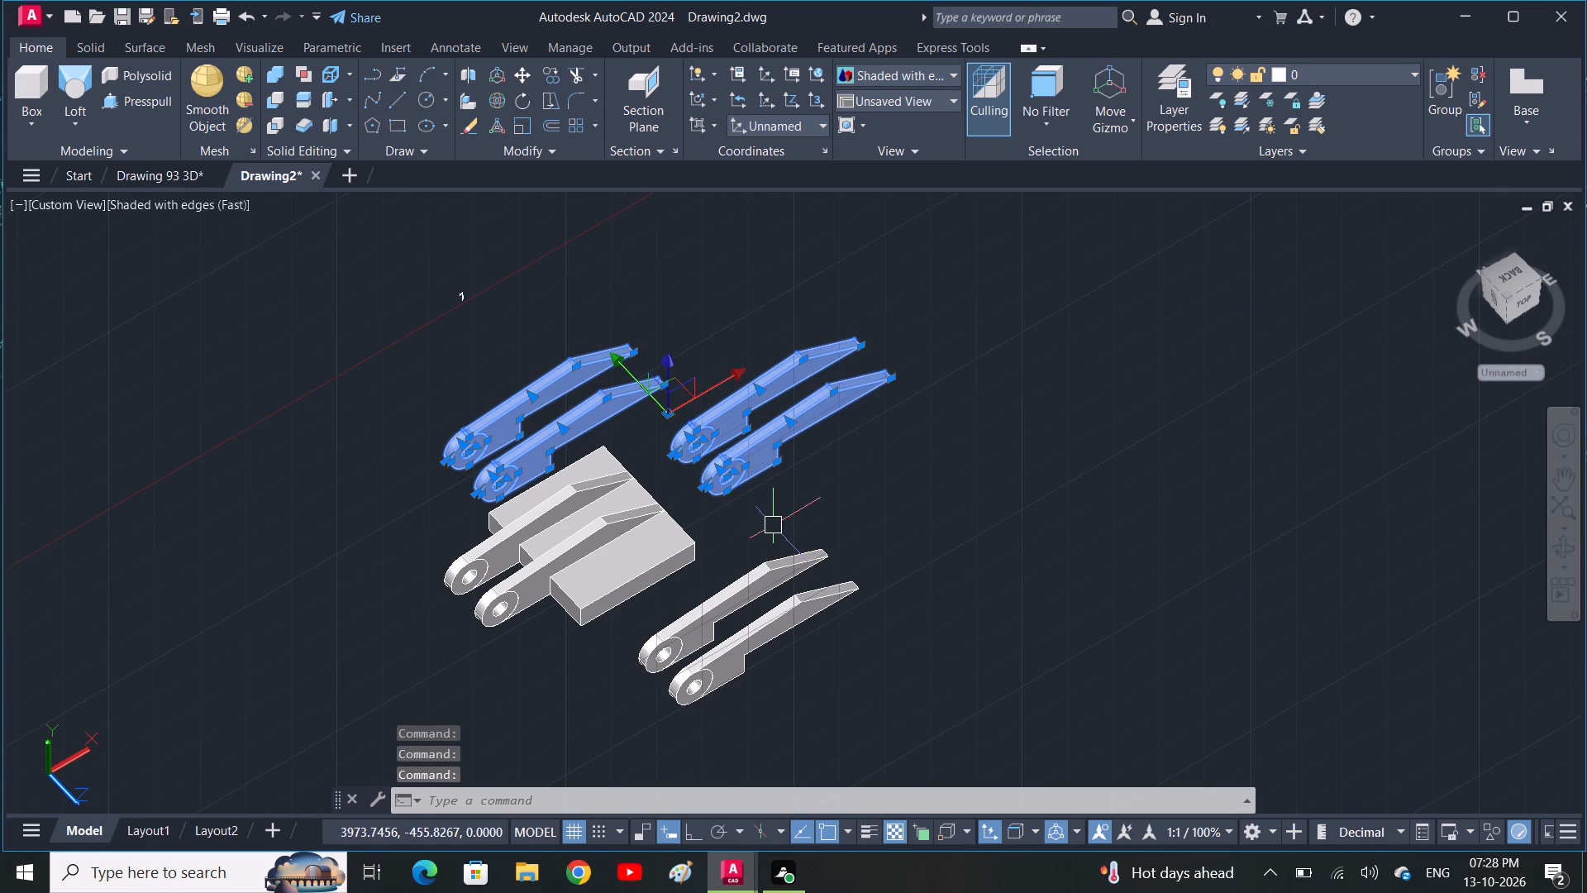
{"action": "left_click", "coordinate": [750, 595]}
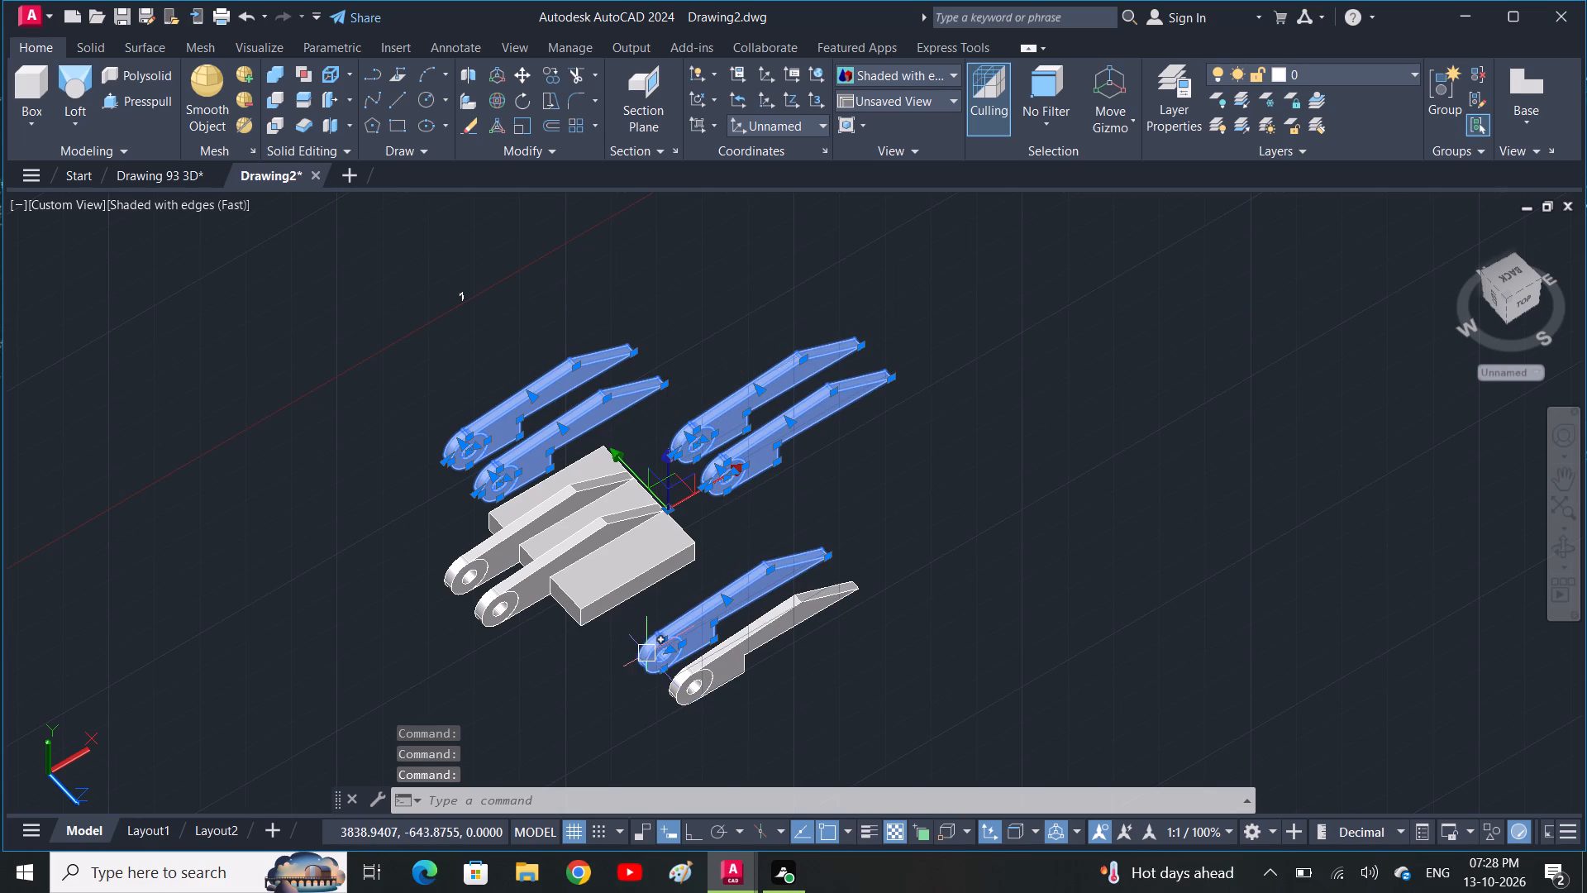
{"action": "left_click", "coordinate": [646, 656]}
{"action": "left_click", "coordinate": [691, 680]}
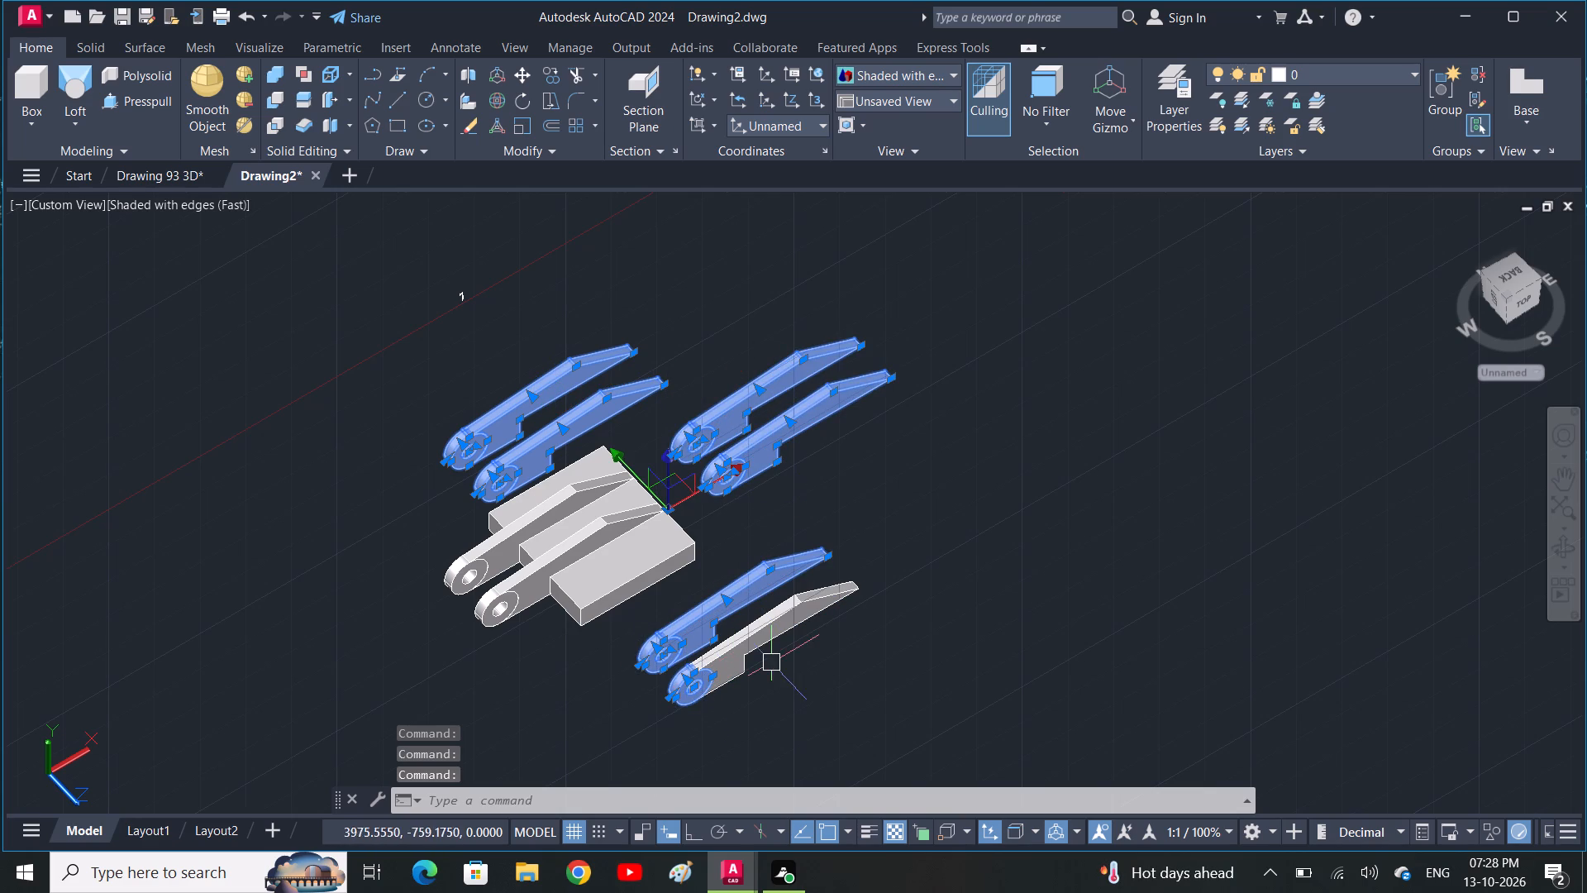
{"action": "left_click", "coordinate": [788, 614]}
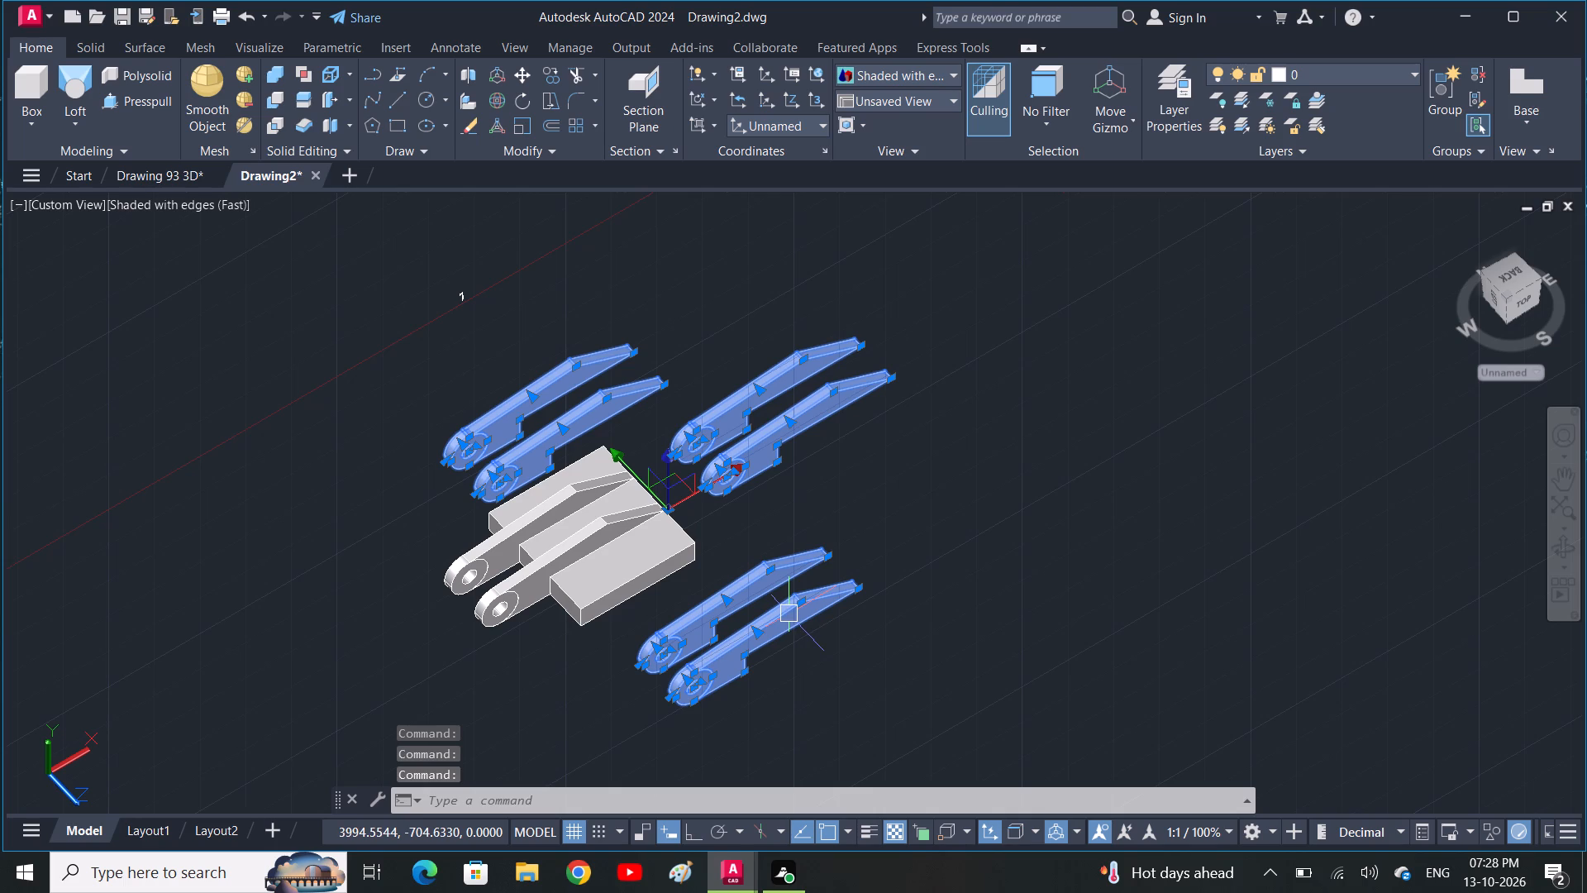
{"action": "key", "text": "Delete"}
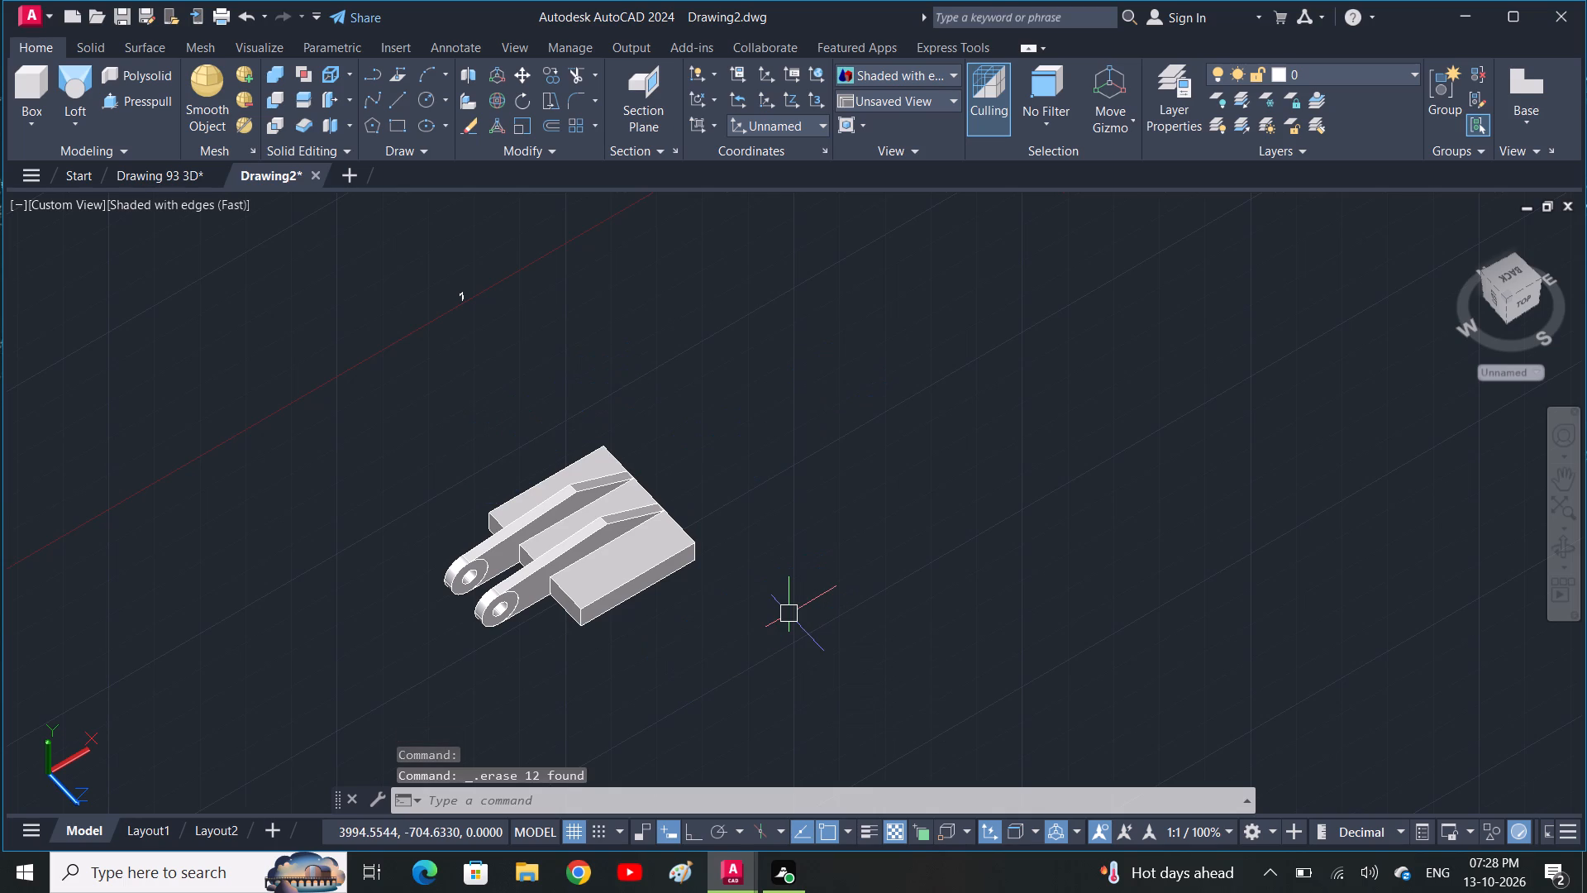
Delete the small stray object lying apart from the bracket near the X axis.
{"action": "scroll", "coordinate": [440, 389], "scroll_direction": "up", "scroll_amount": 2}
{"action": "middle_click_drag", "start_coordinate": [450, 356], "coordinate": [479, 573]}
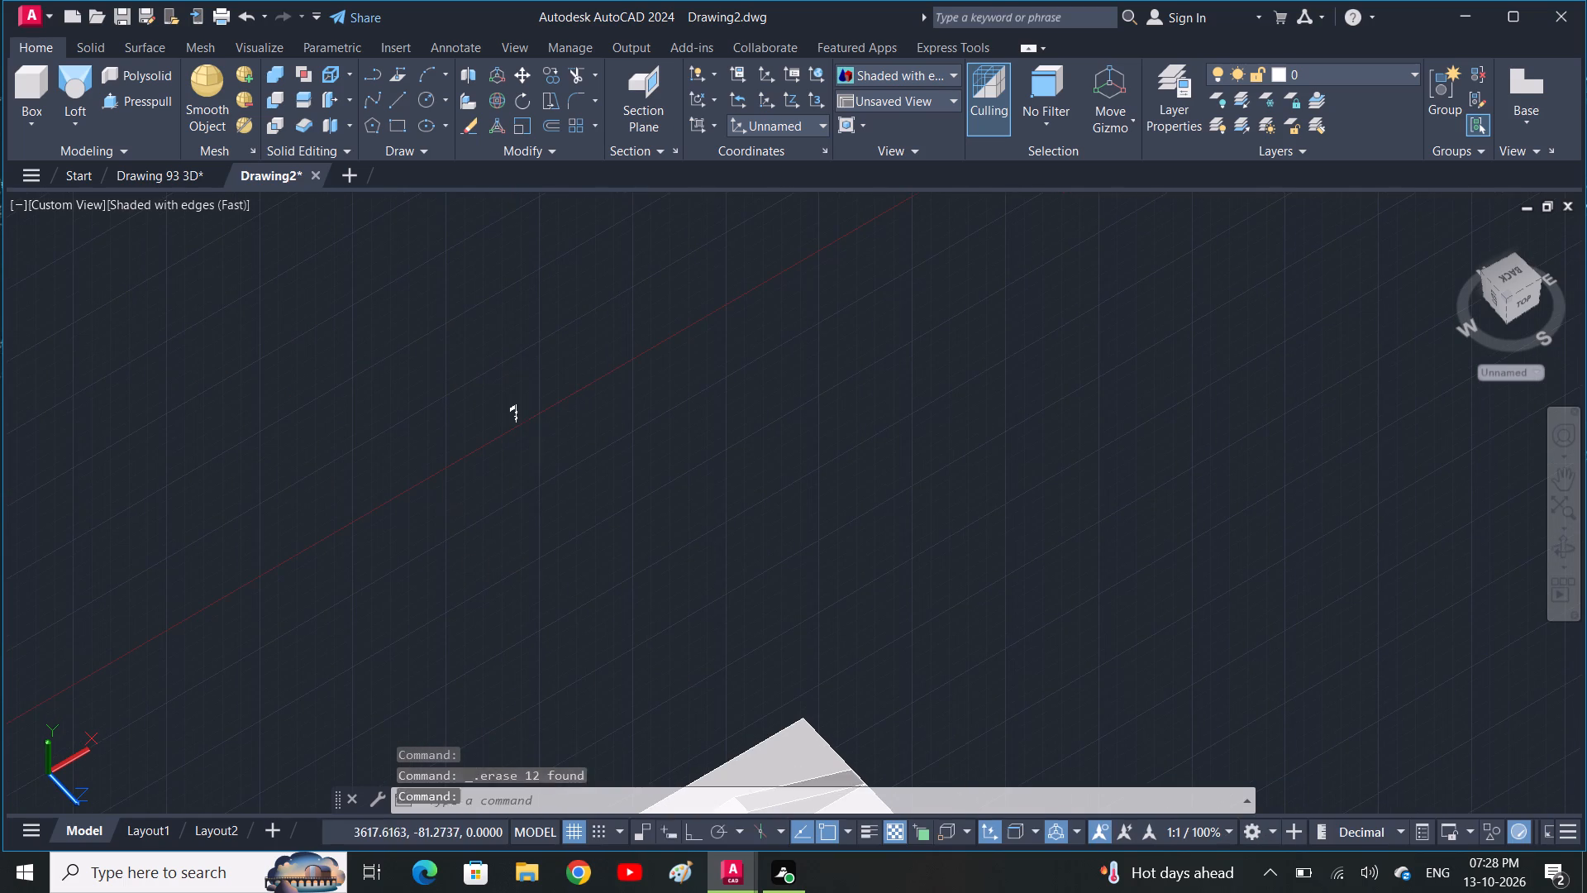
{"action": "left_click", "coordinate": [514, 413]}
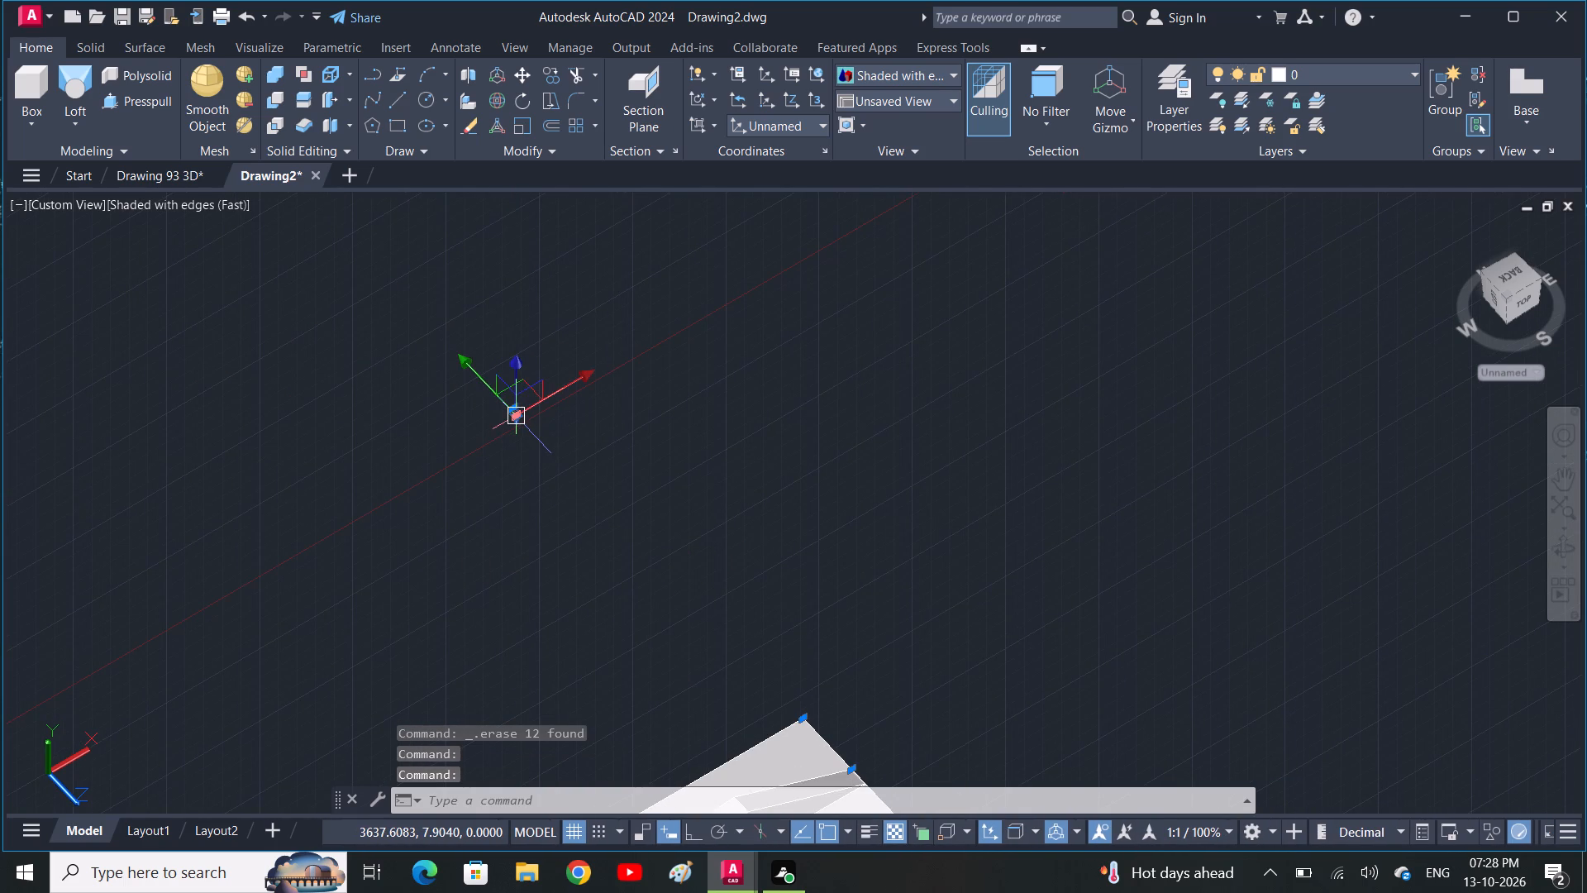
{"action": "key", "text": "Delete"}
Examine the remaining bracket half from all sides, including its base underside, arms and ring ends.
{"action": "scroll", "coordinate": [390, 445], "scroll_direction": "down", "scroll_amount": 3}
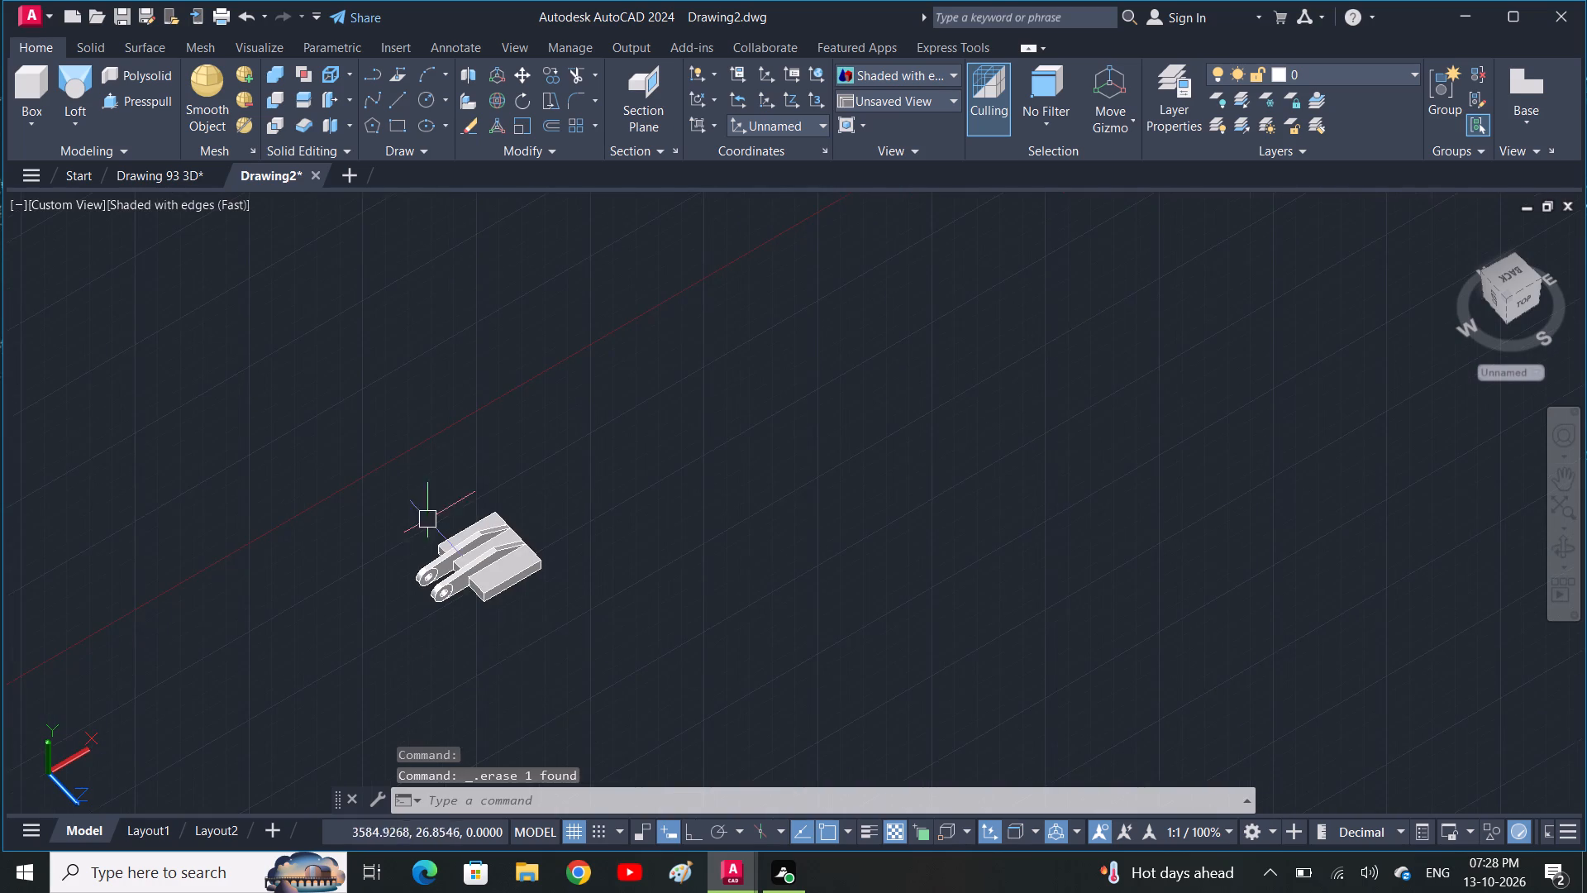
{"action": "scroll", "coordinate": [534, 693], "scroll_direction": "up", "scroll_amount": 2}
{"action": "middle_click_drag", "start_coordinate": [484, 594], "coordinate": [573, 658]}
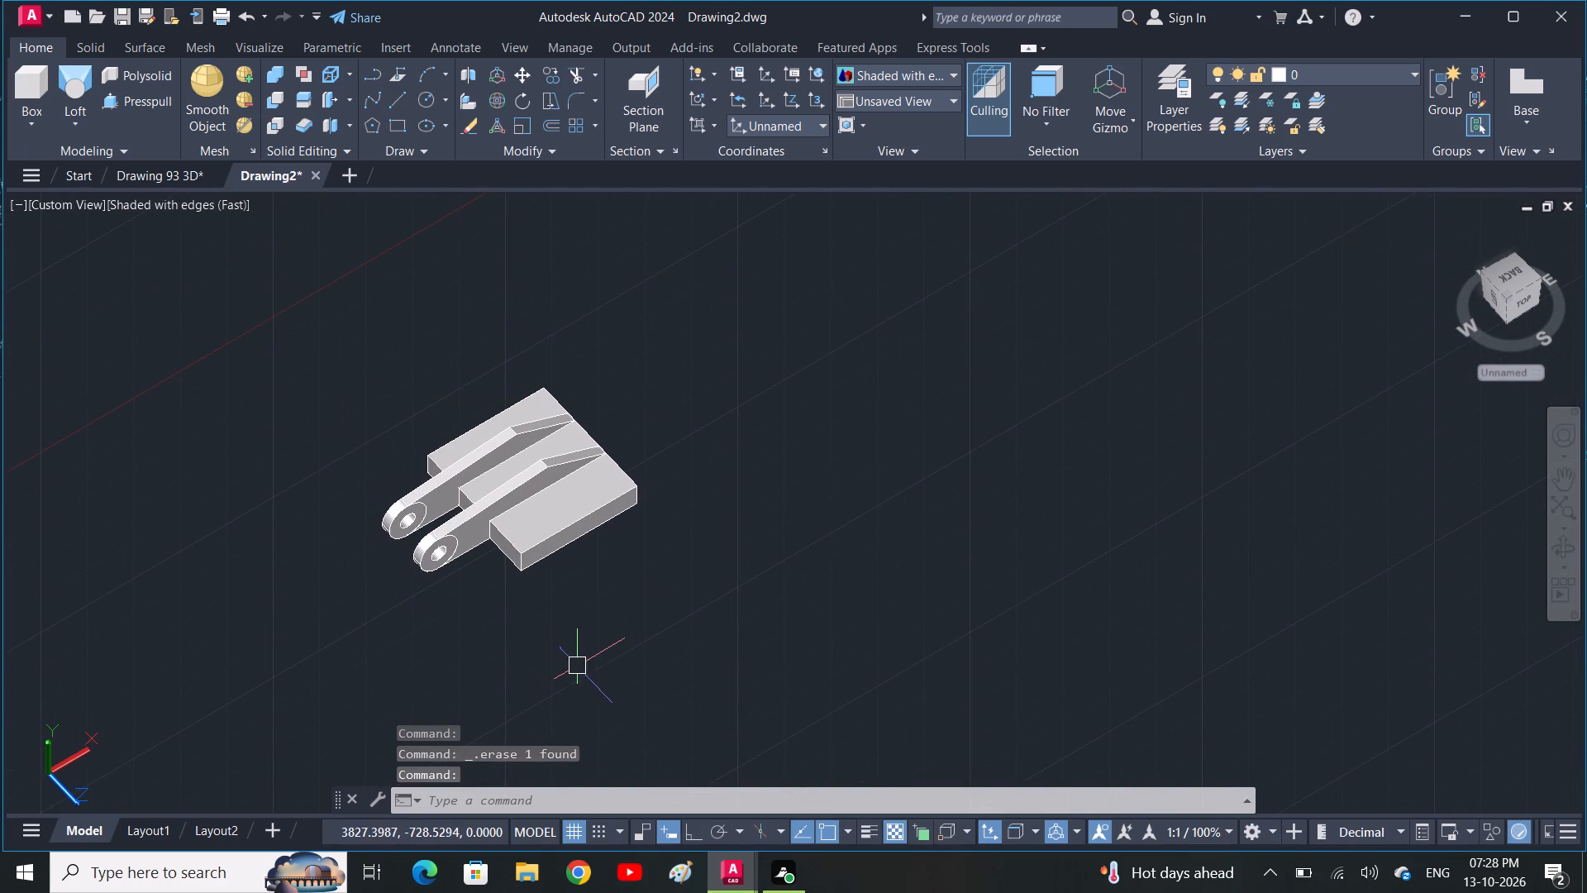
{"action": "scroll", "coordinate": [531, 674], "scroll_direction": "up", "scroll_amount": 1, "text": "shift"}
{"action": "middle_click_drag", "start_coordinate": [531, 674], "coordinate": [674, 484], "text": "shift"}
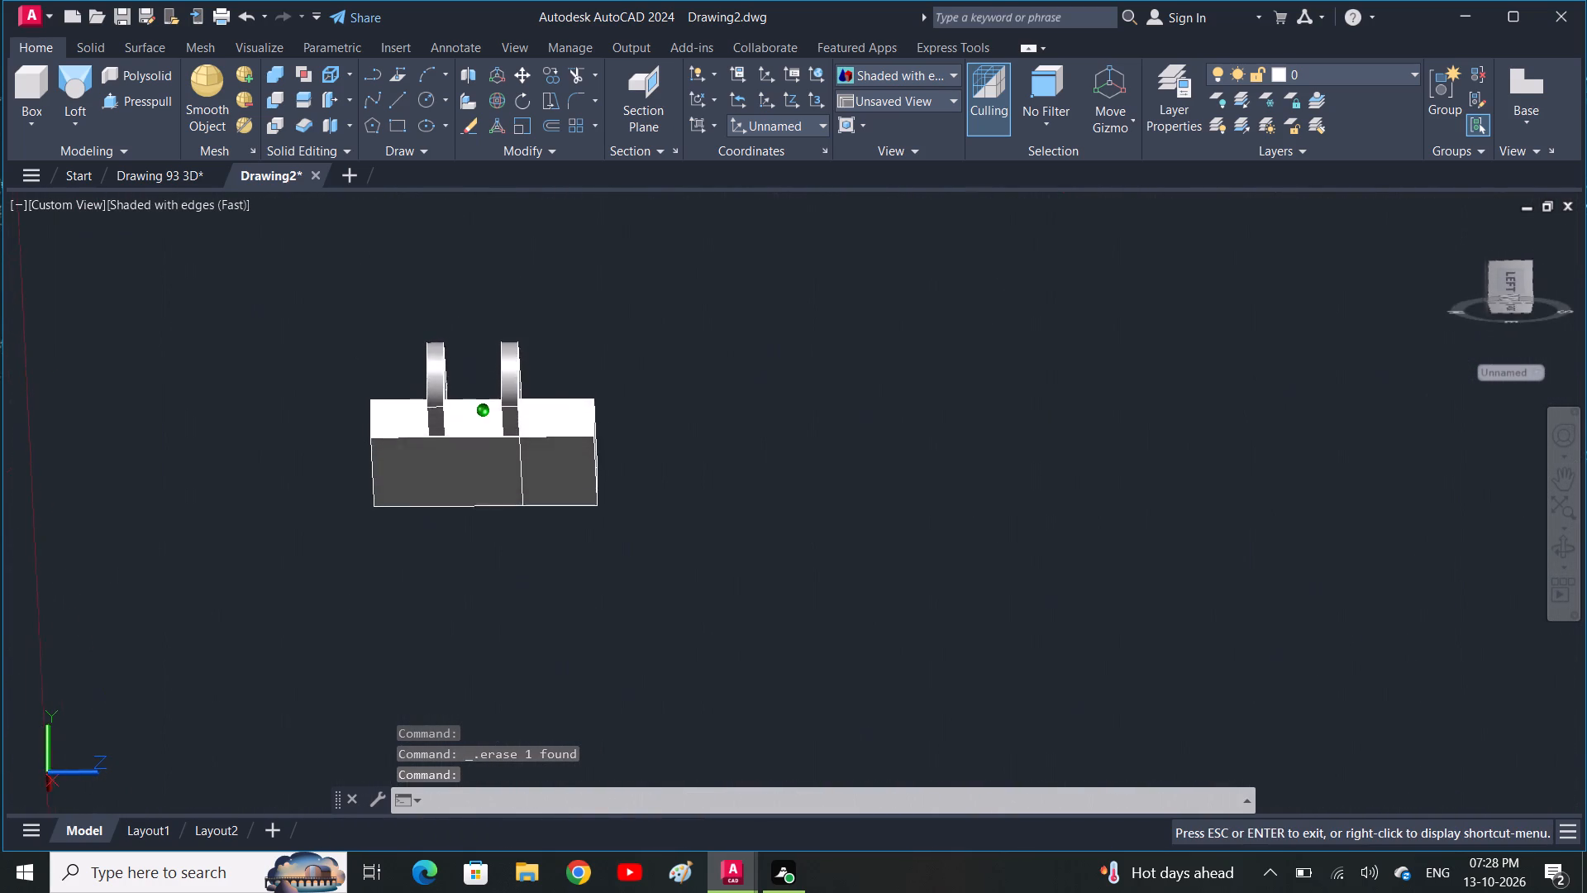
{"action": "middle_click_drag", "start_coordinate": [674, 484], "coordinate": [756, 218], "text": "shift"}
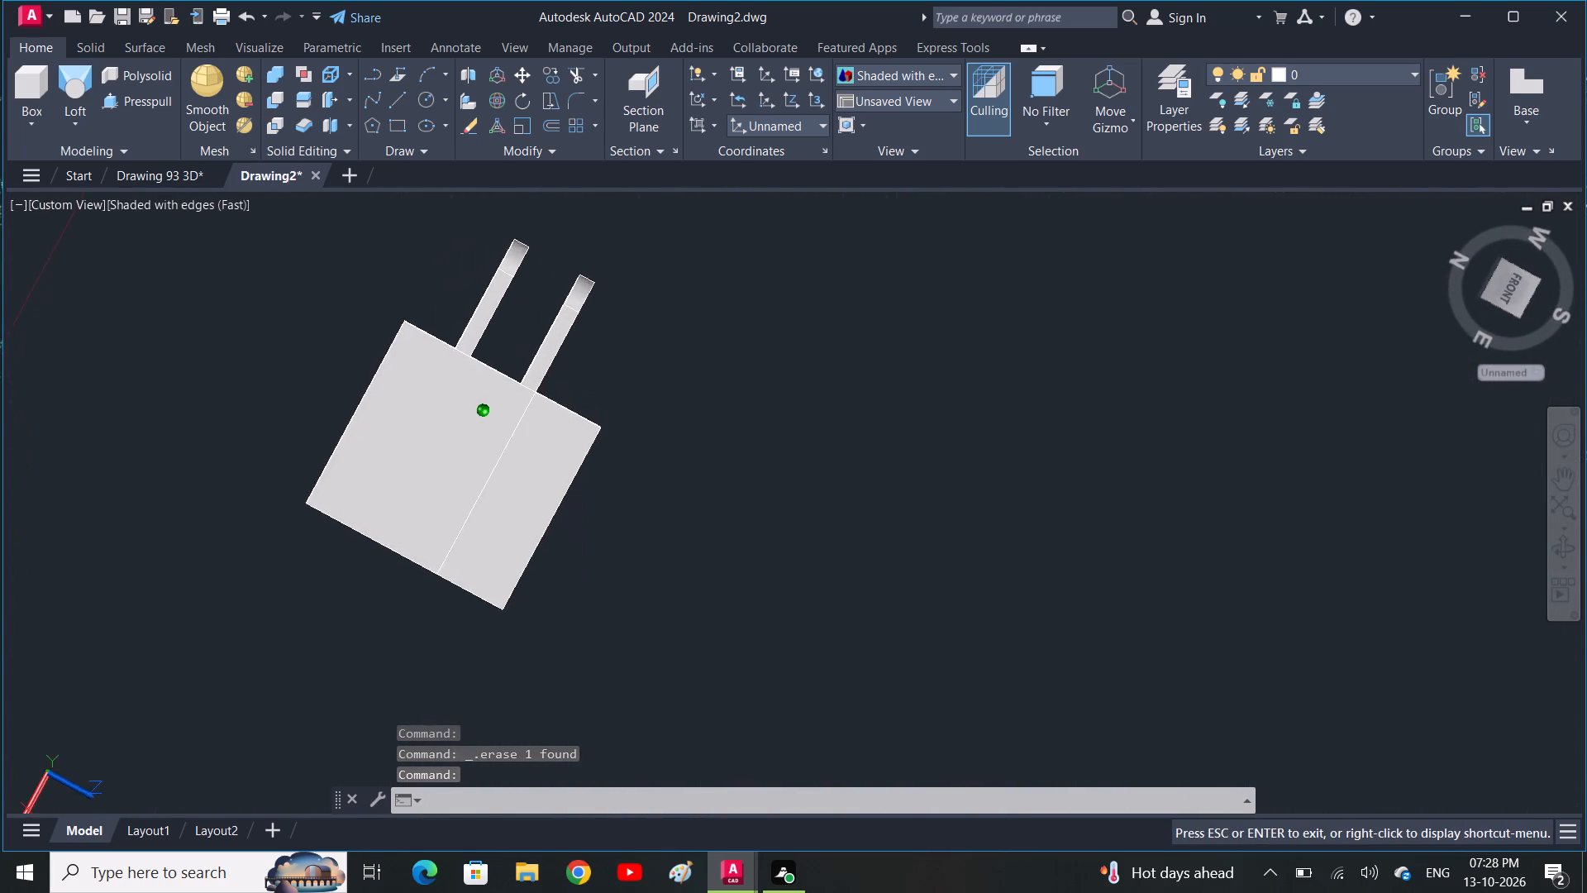
{"action": "middle_click_drag", "start_coordinate": [756, 218], "coordinate": [1279, 420], "text": "shift"}
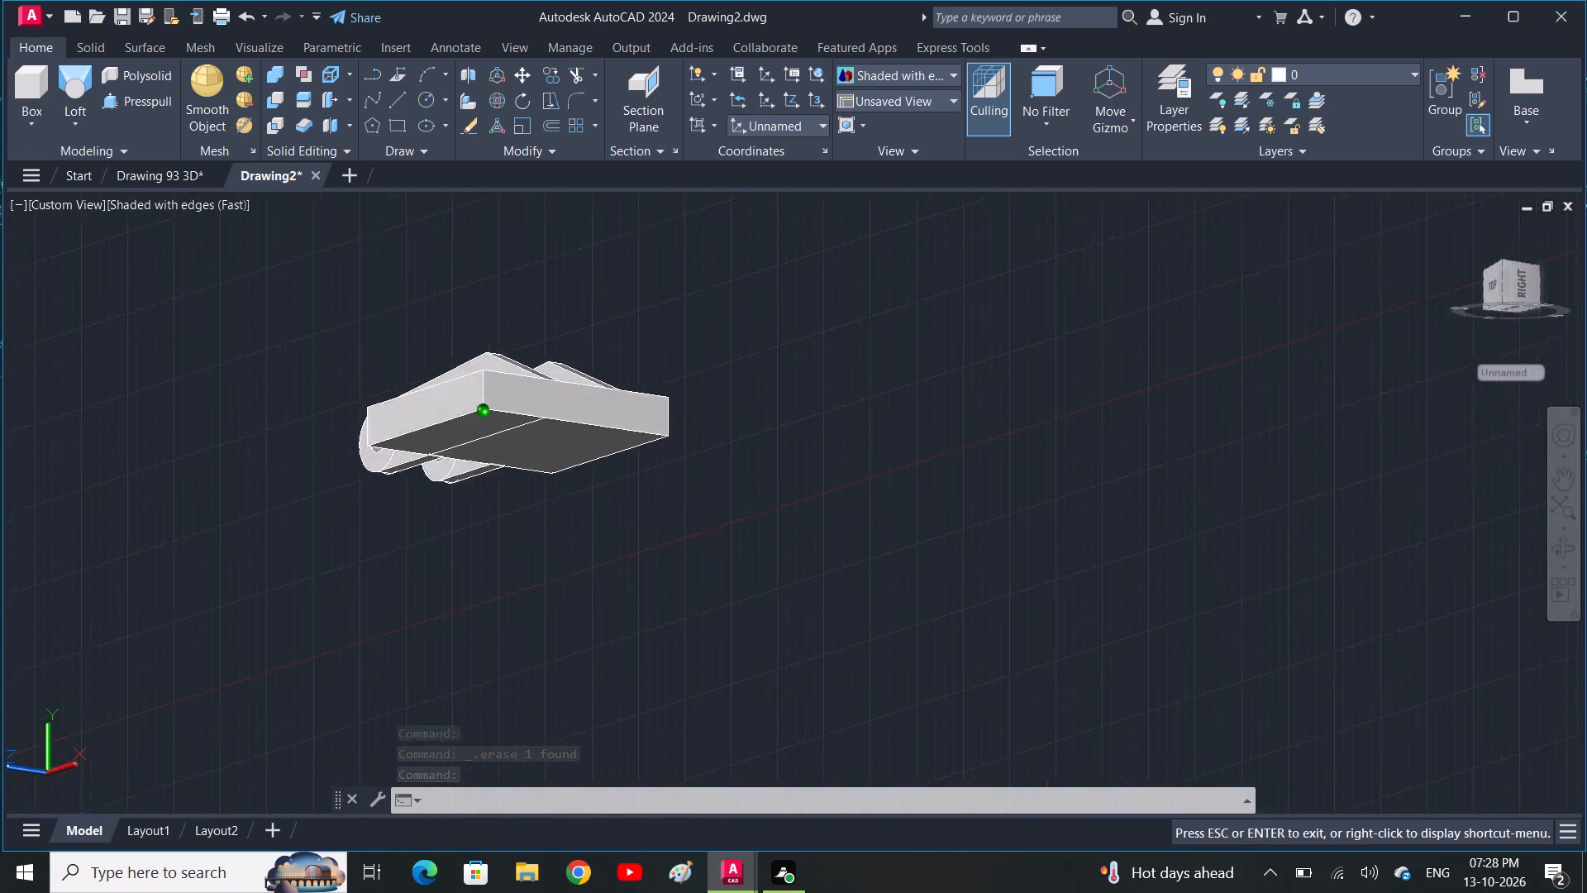
{"action": "middle_click_drag", "start_coordinate": [1279, 420], "coordinate": [765, 438], "text": "shift"}
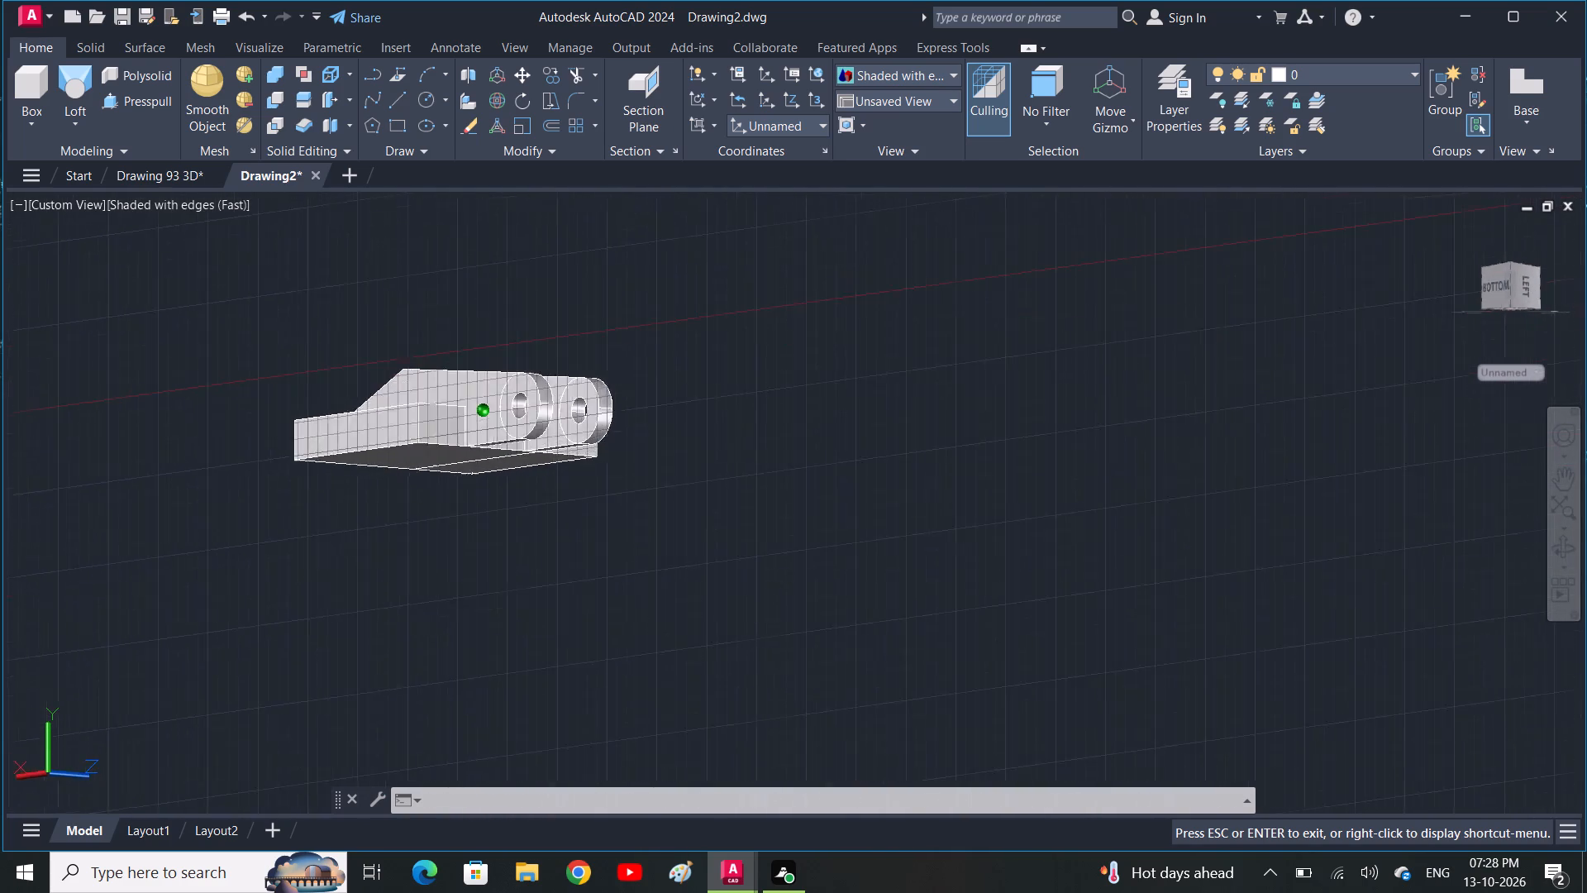
{"action": "middle_click_drag", "start_coordinate": [765, 438], "coordinate": [758, 441], "text": "shift"}
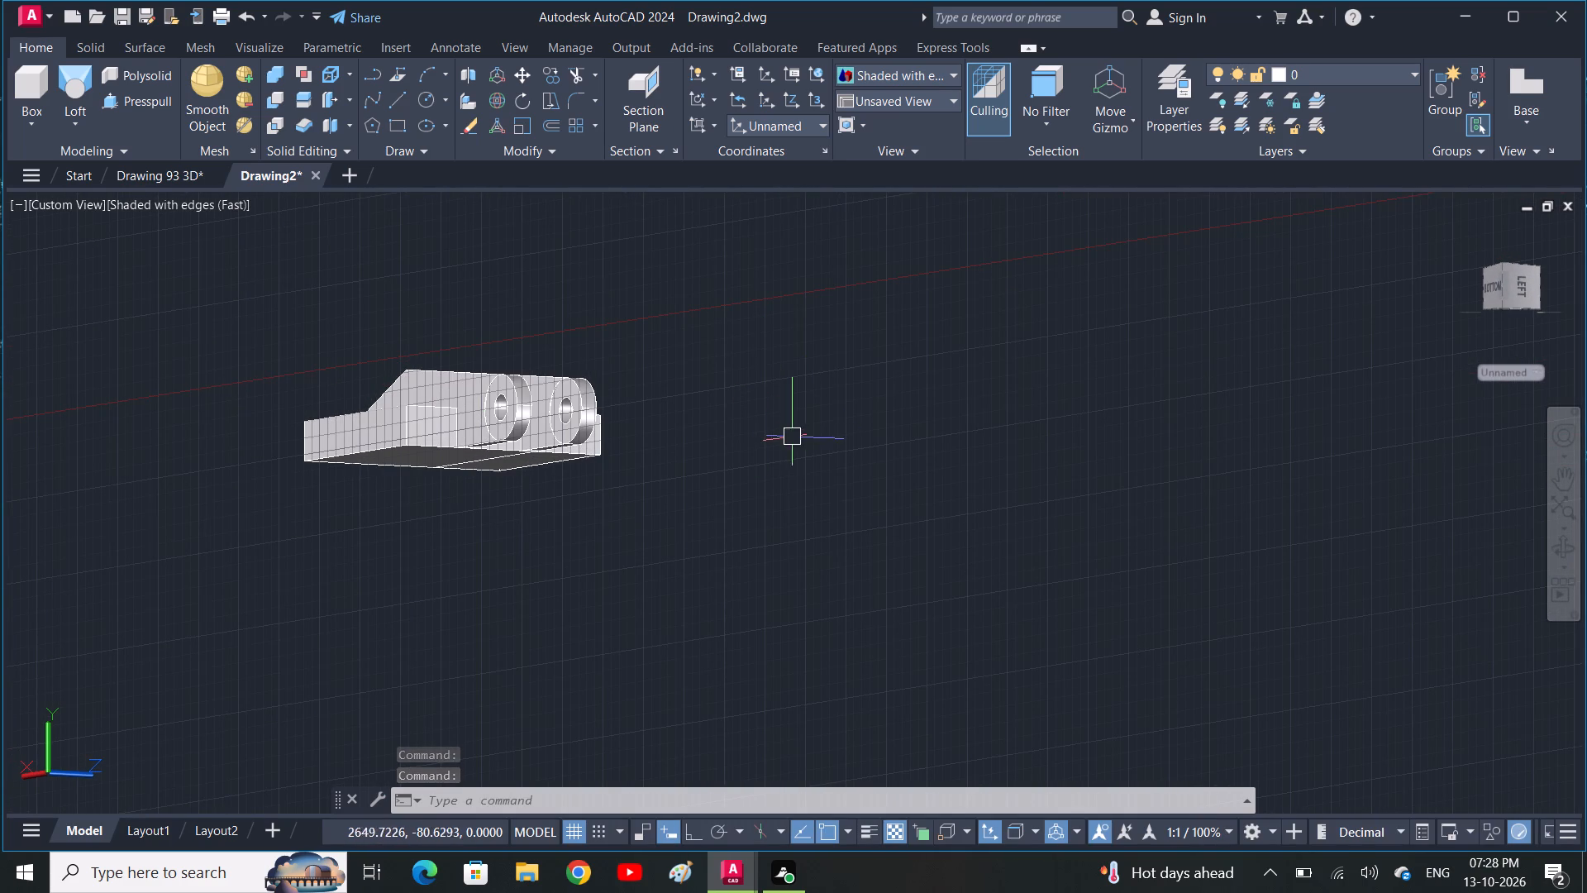
{"action": "middle_click_drag", "start_coordinate": [781, 443], "coordinate": [962, 627], "text": "shift"}
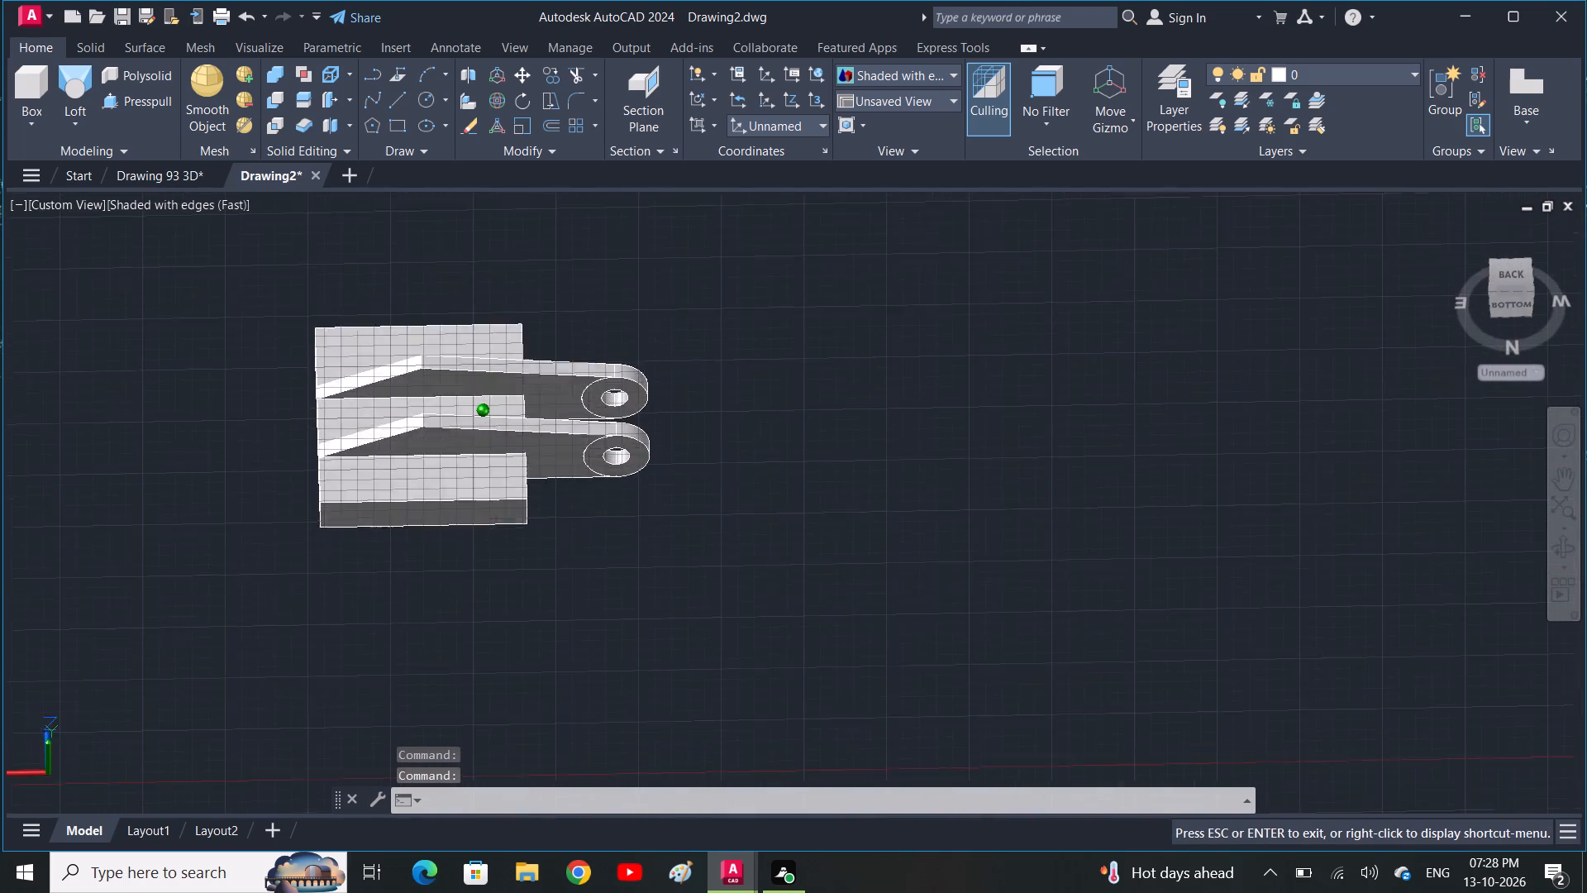
{"action": "middle_click_drag", "start_coordinate": [962, 627], "coordinate": [924, 522], "text": "shift"}
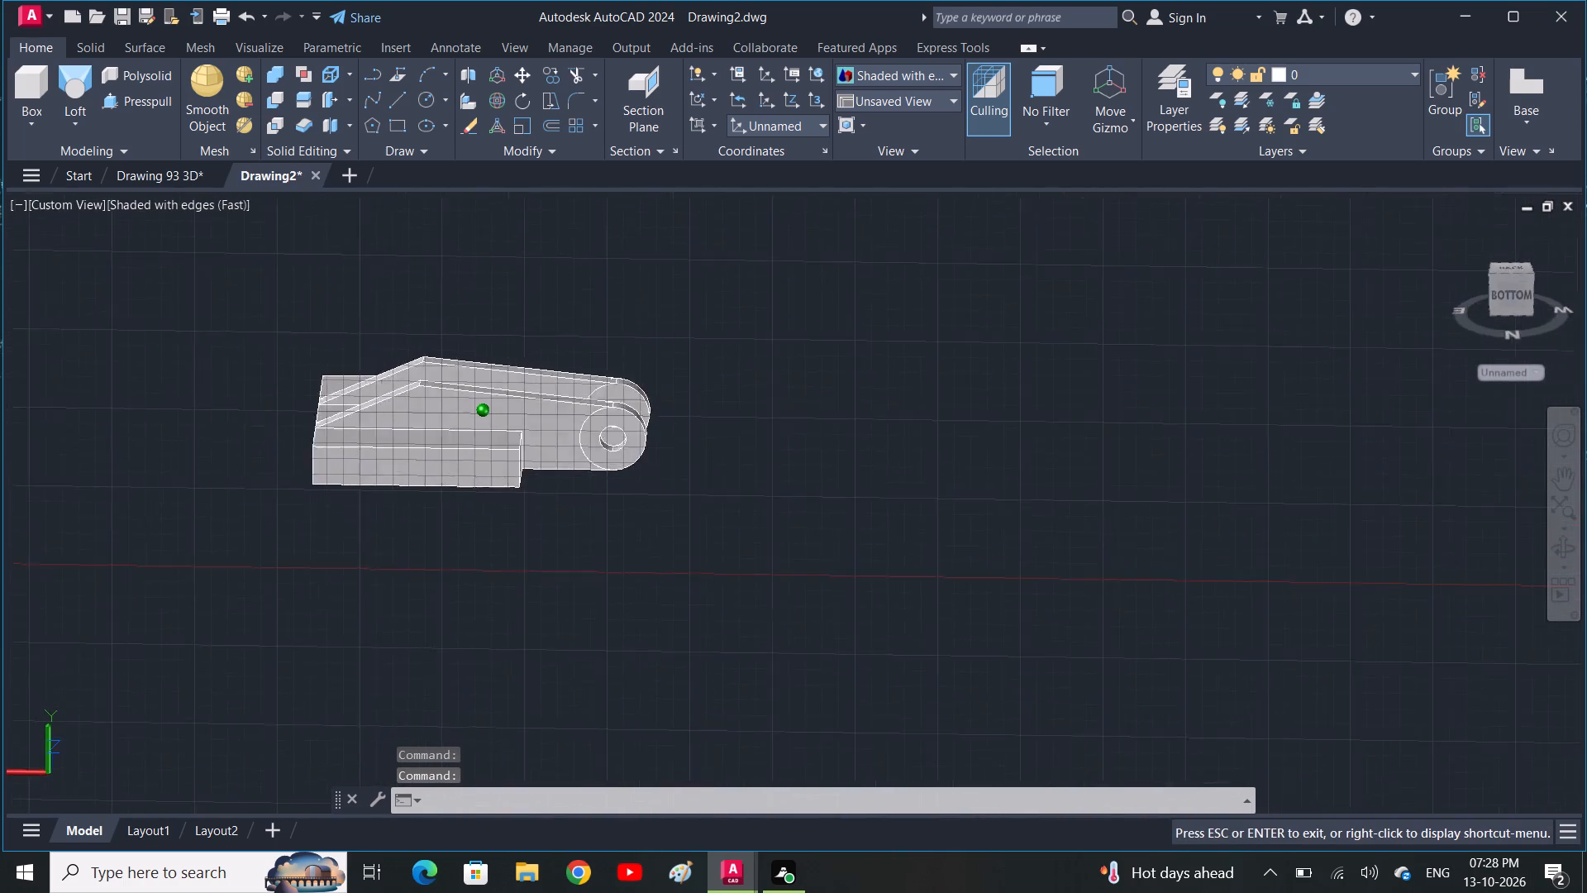
{"action": "middle_click_drag", "start_coordinate": [924, 522], "coordinate": [495, 540], "text": "shift"}
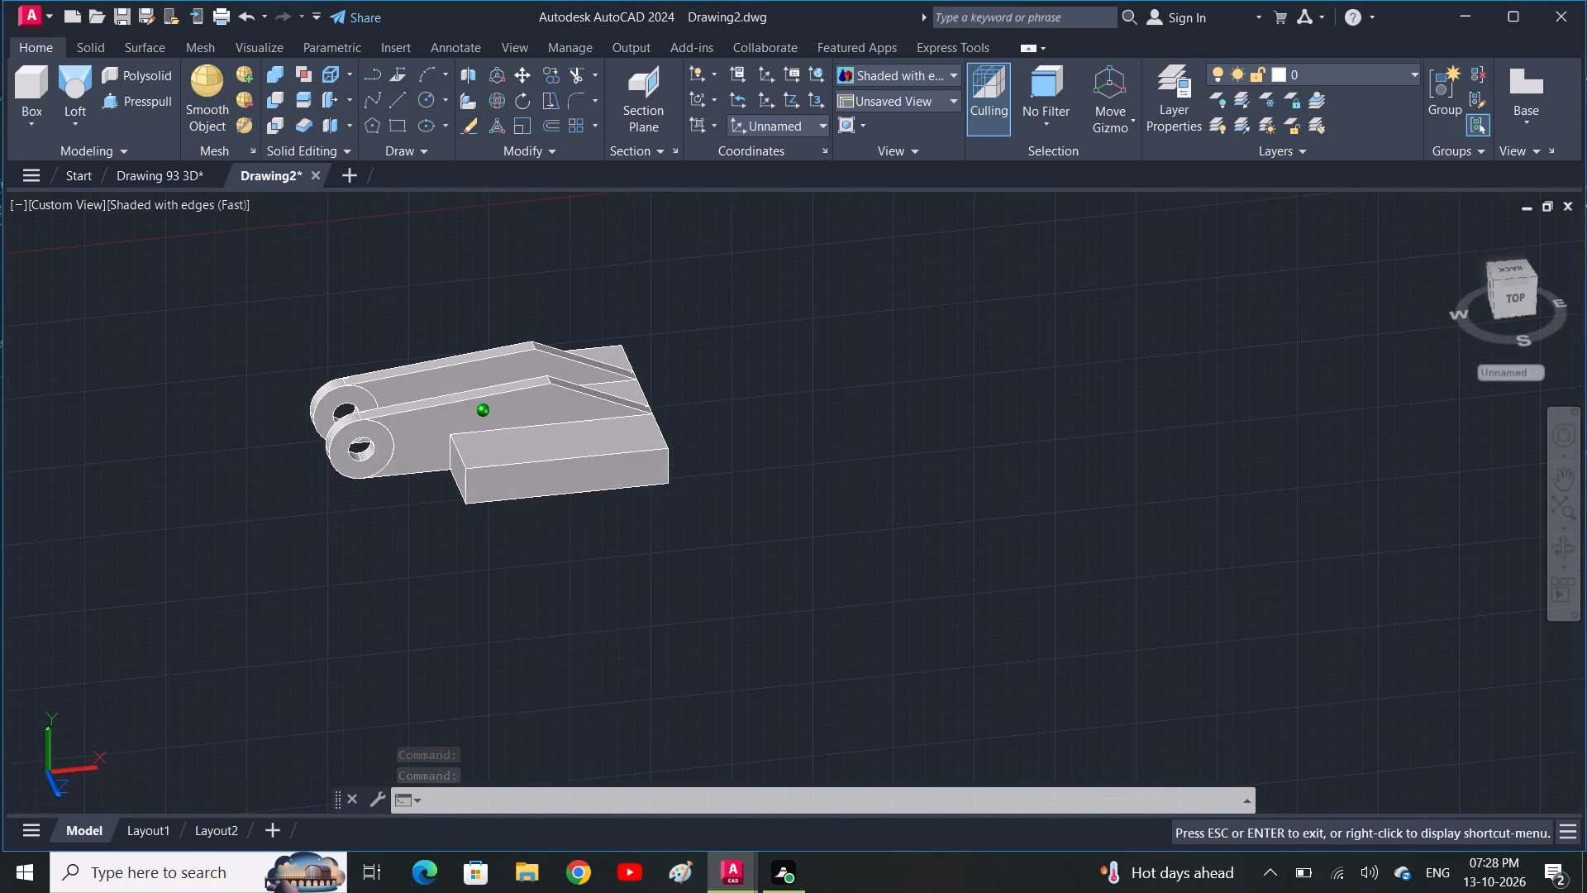
{"action": "middle_click_drag", "start_coordinate": [495, 540], "coordinate": [526, 481], "text": "shift"}
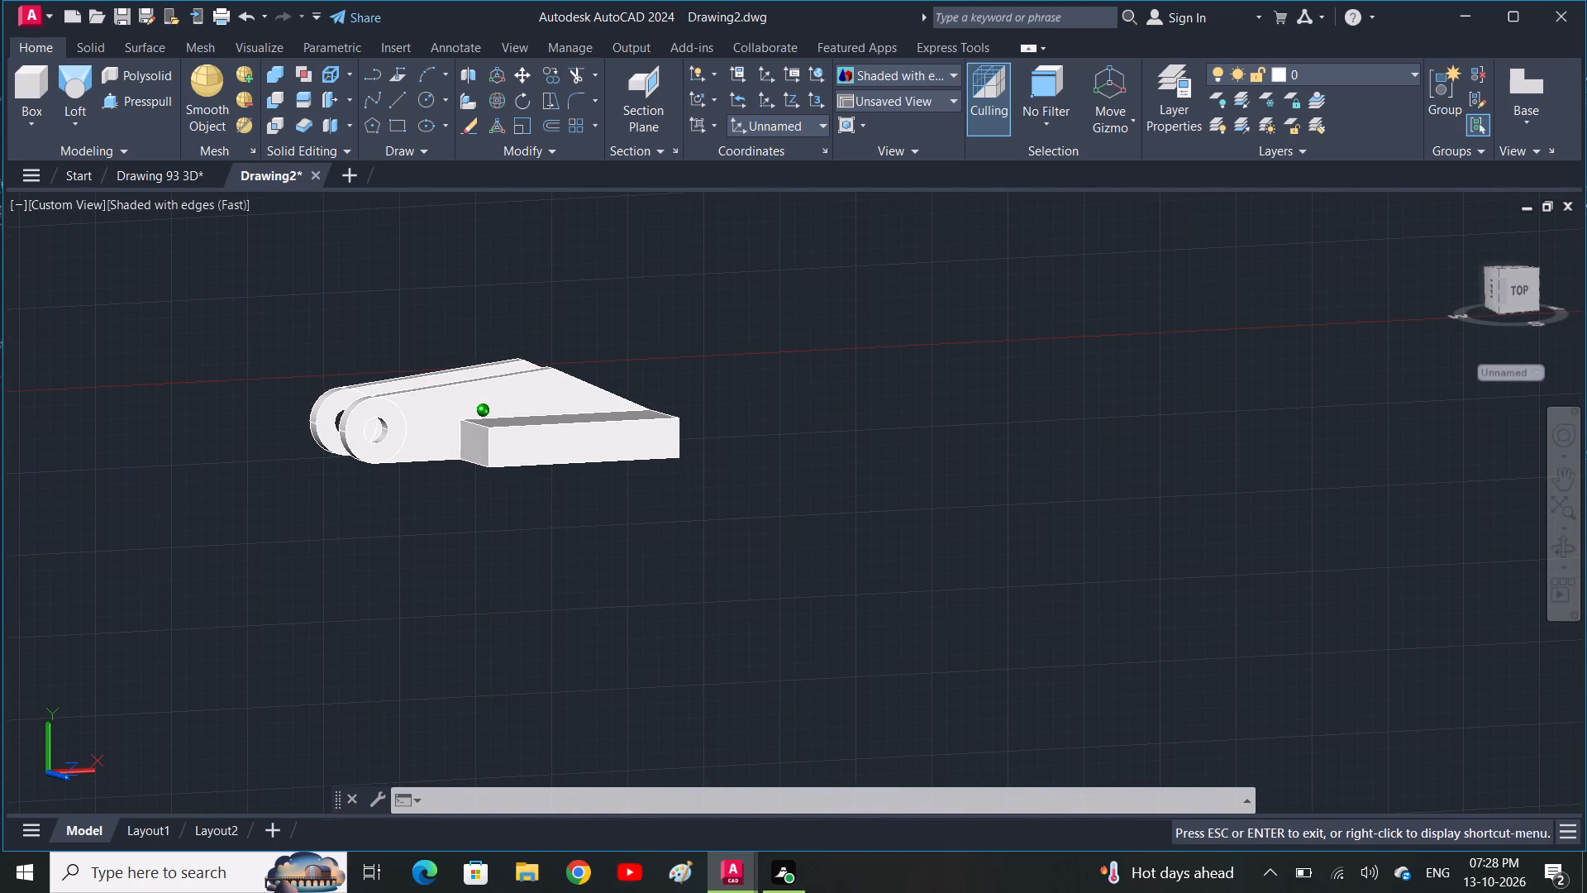
{"action": "middle_click_drag", "start_coordinate": [614, 519], "coordinate": [604, 571], "text": "shift"}
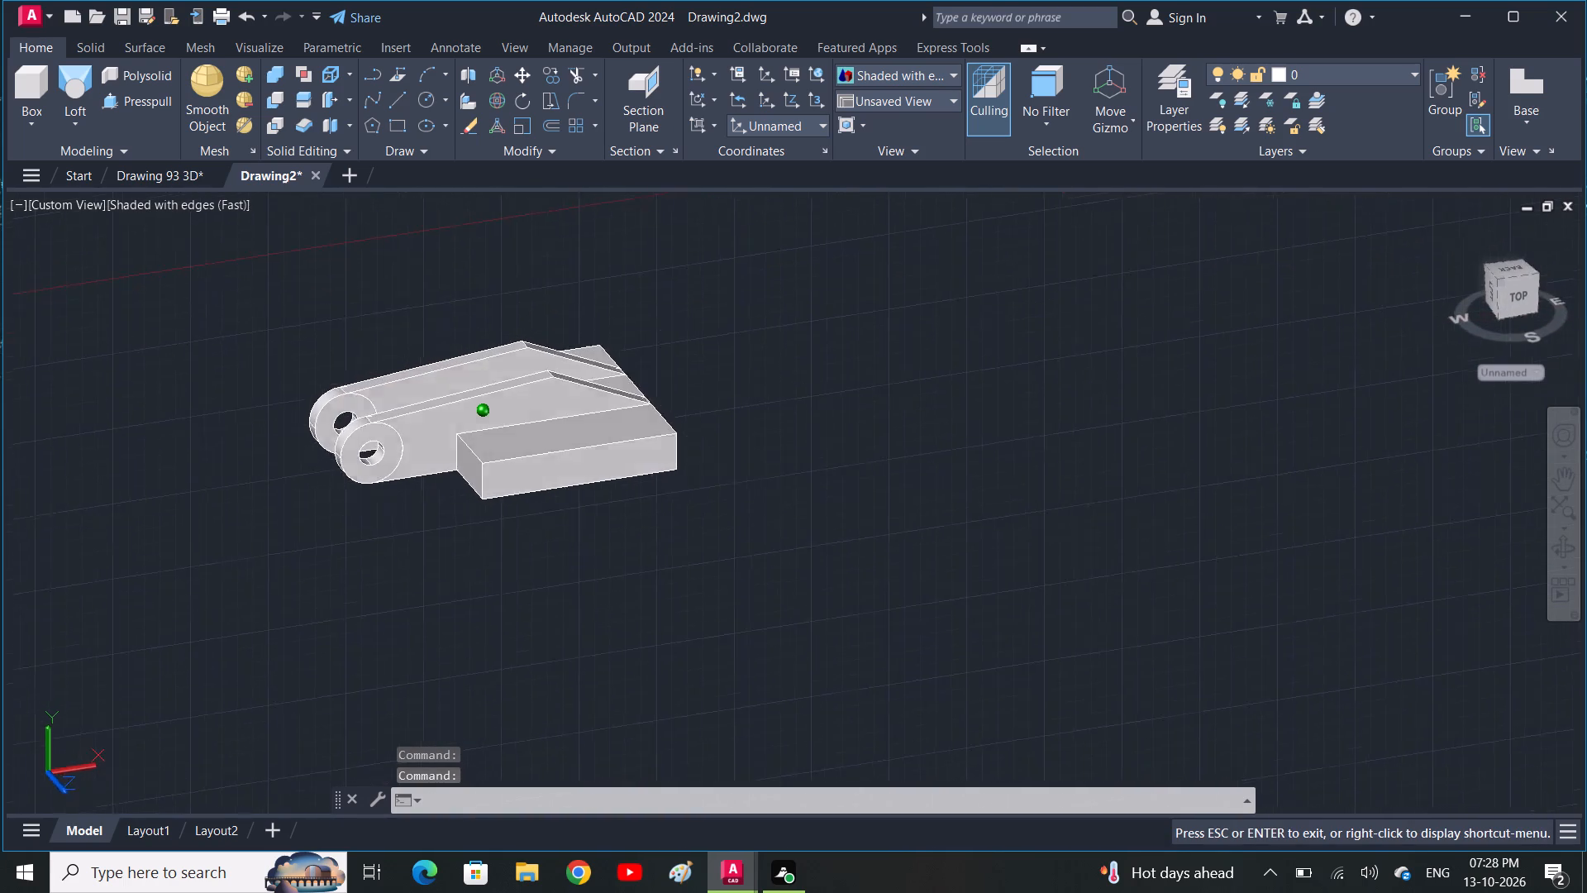
{"action": "middle_click_drag", "start_coordinate": [604, 571], "coordinate": [557, 585], "text": "shift"}
{"action": "middle_click_drag", "start_coordinate": [603, 579], "coordinate": [608, 591]}
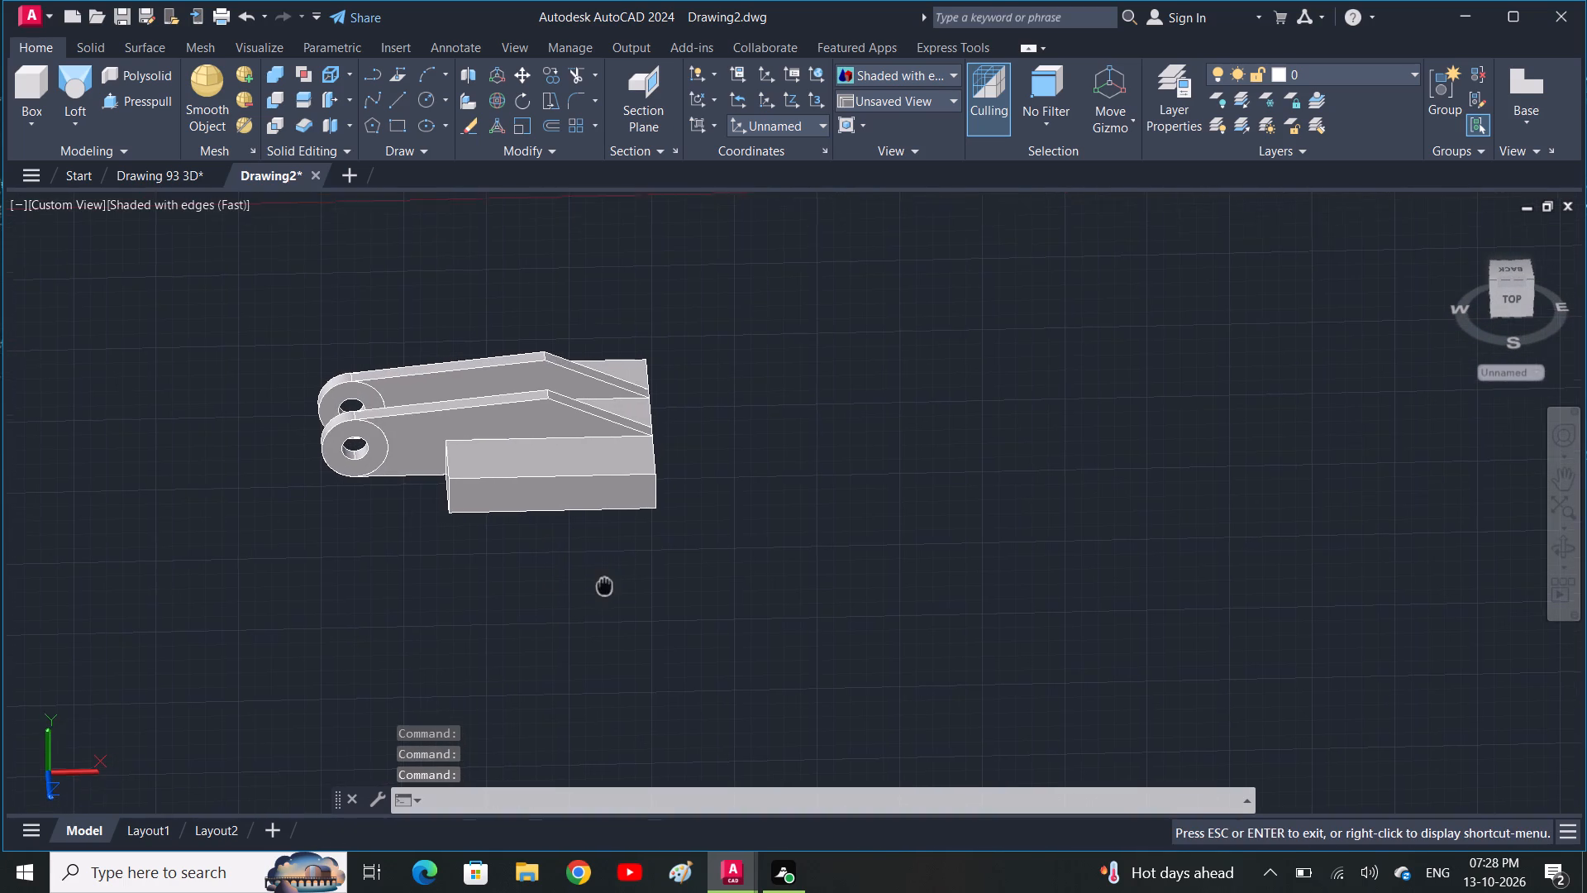
{"action": "middle_click_drag", "start_coordinate": [608, 591], "coordinate": [715, 657]}
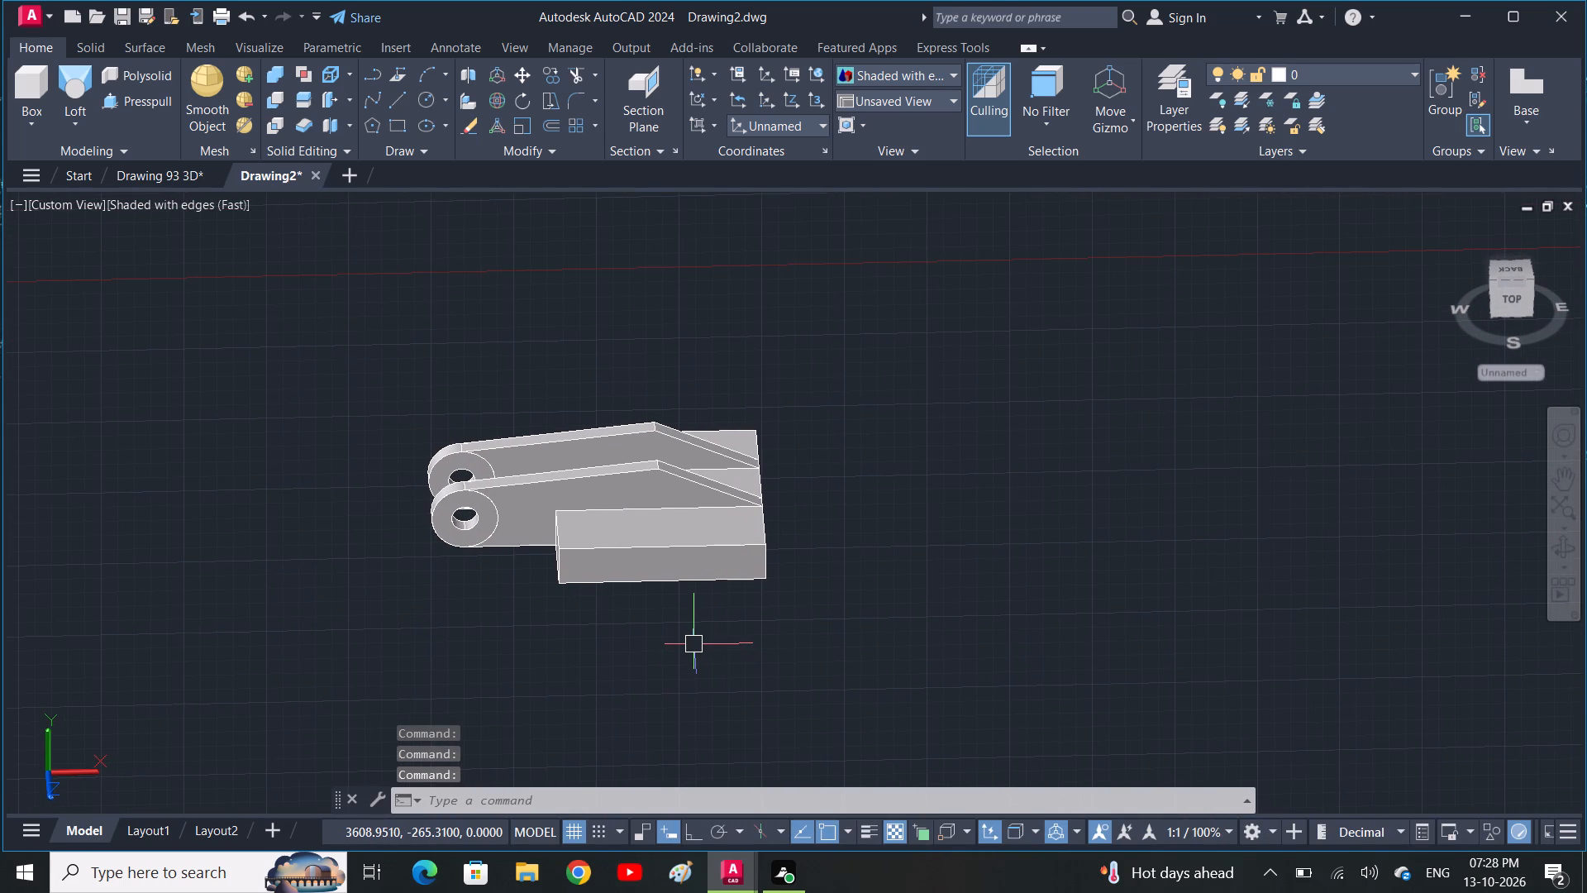
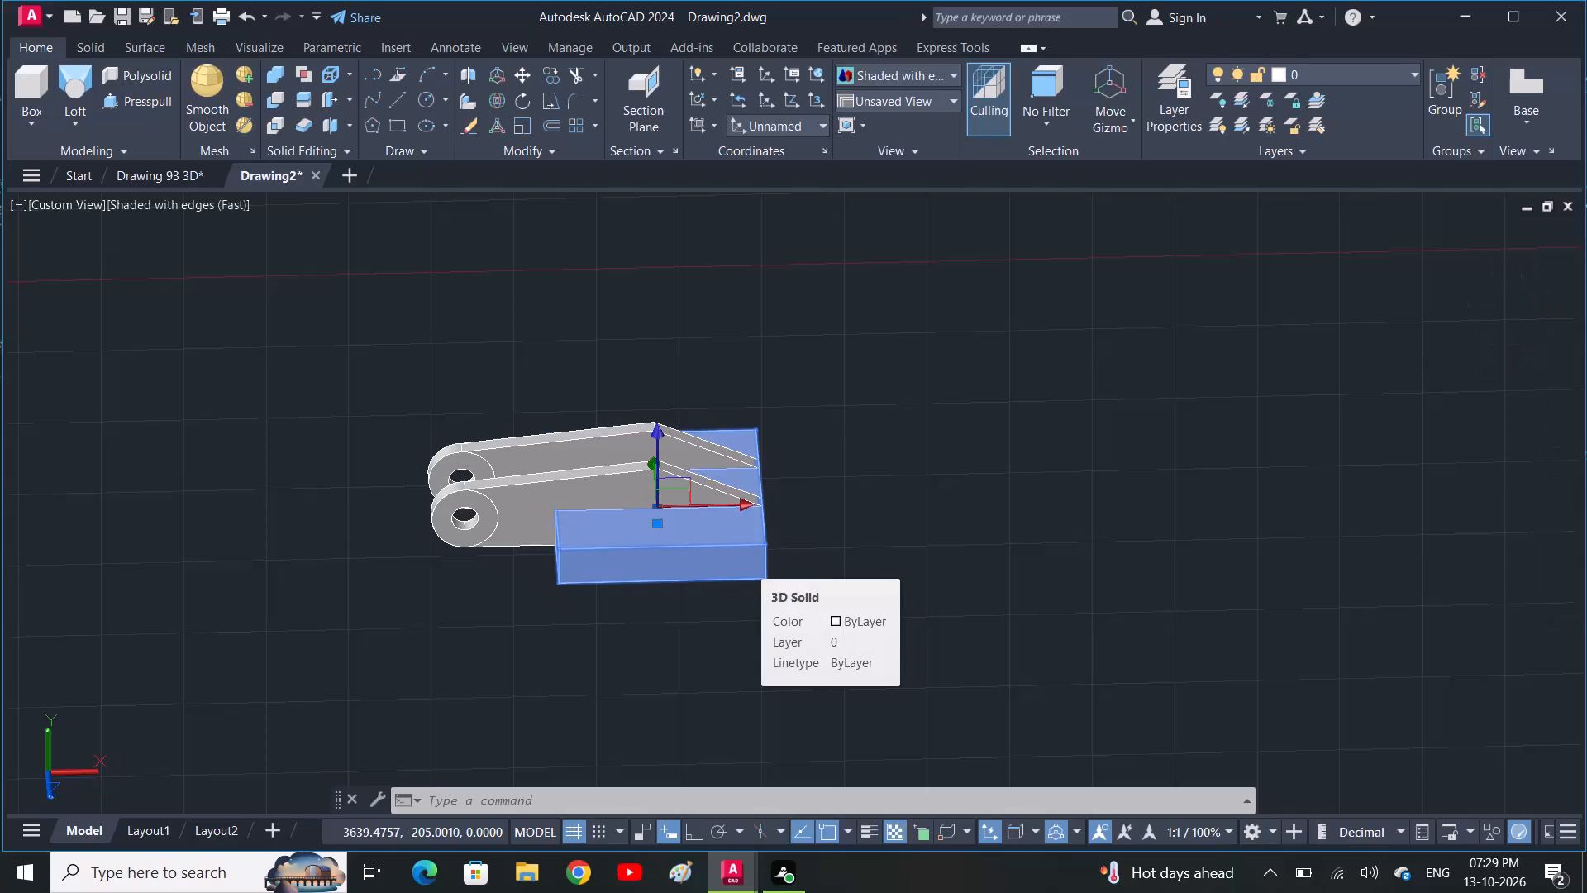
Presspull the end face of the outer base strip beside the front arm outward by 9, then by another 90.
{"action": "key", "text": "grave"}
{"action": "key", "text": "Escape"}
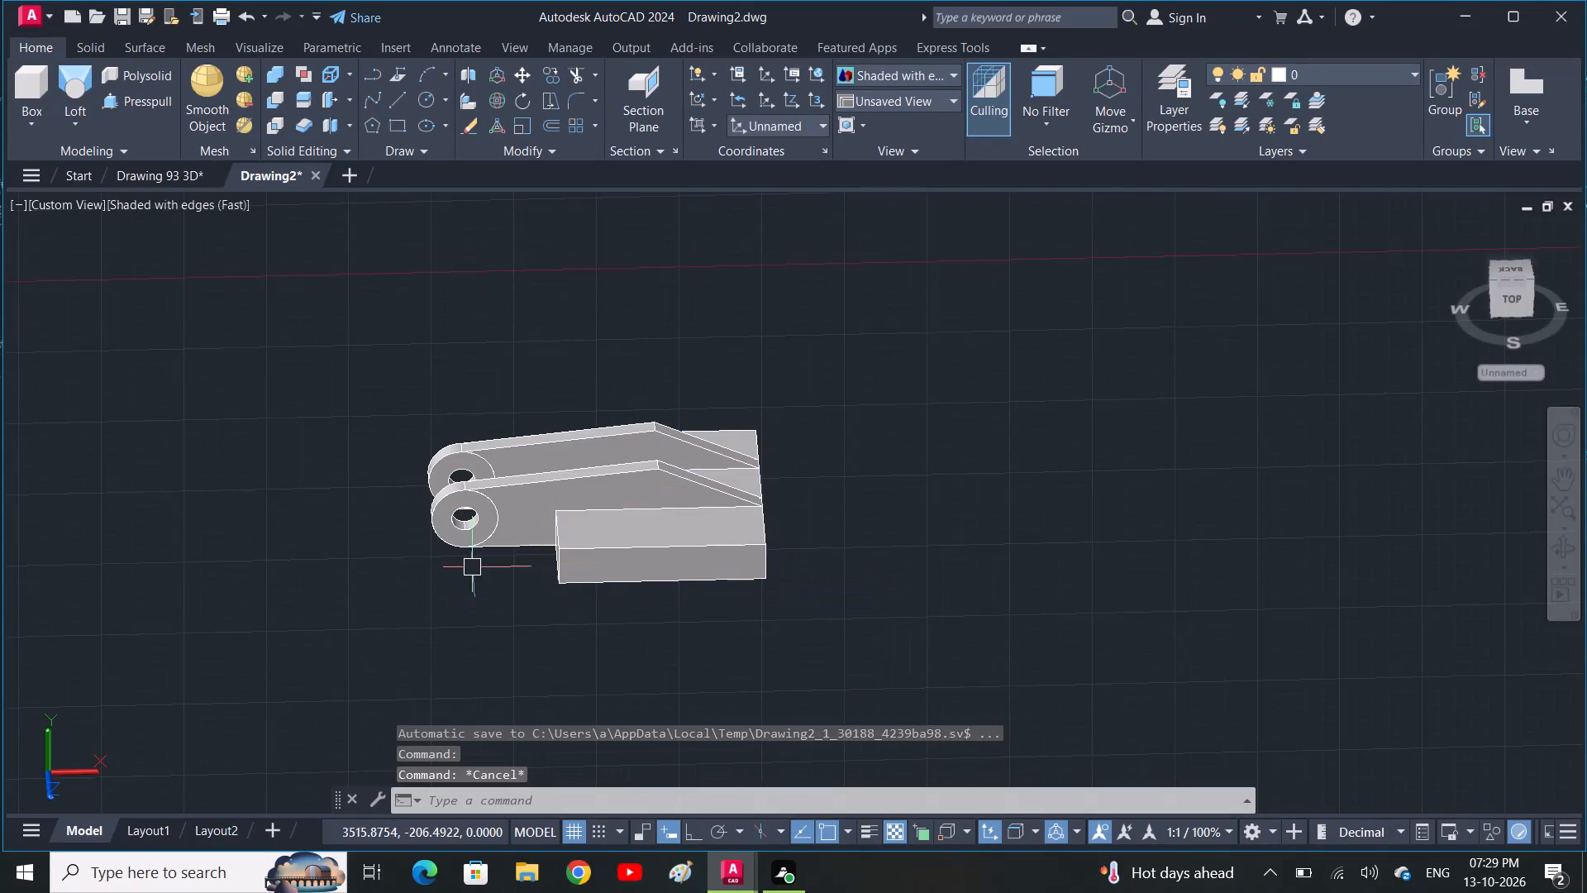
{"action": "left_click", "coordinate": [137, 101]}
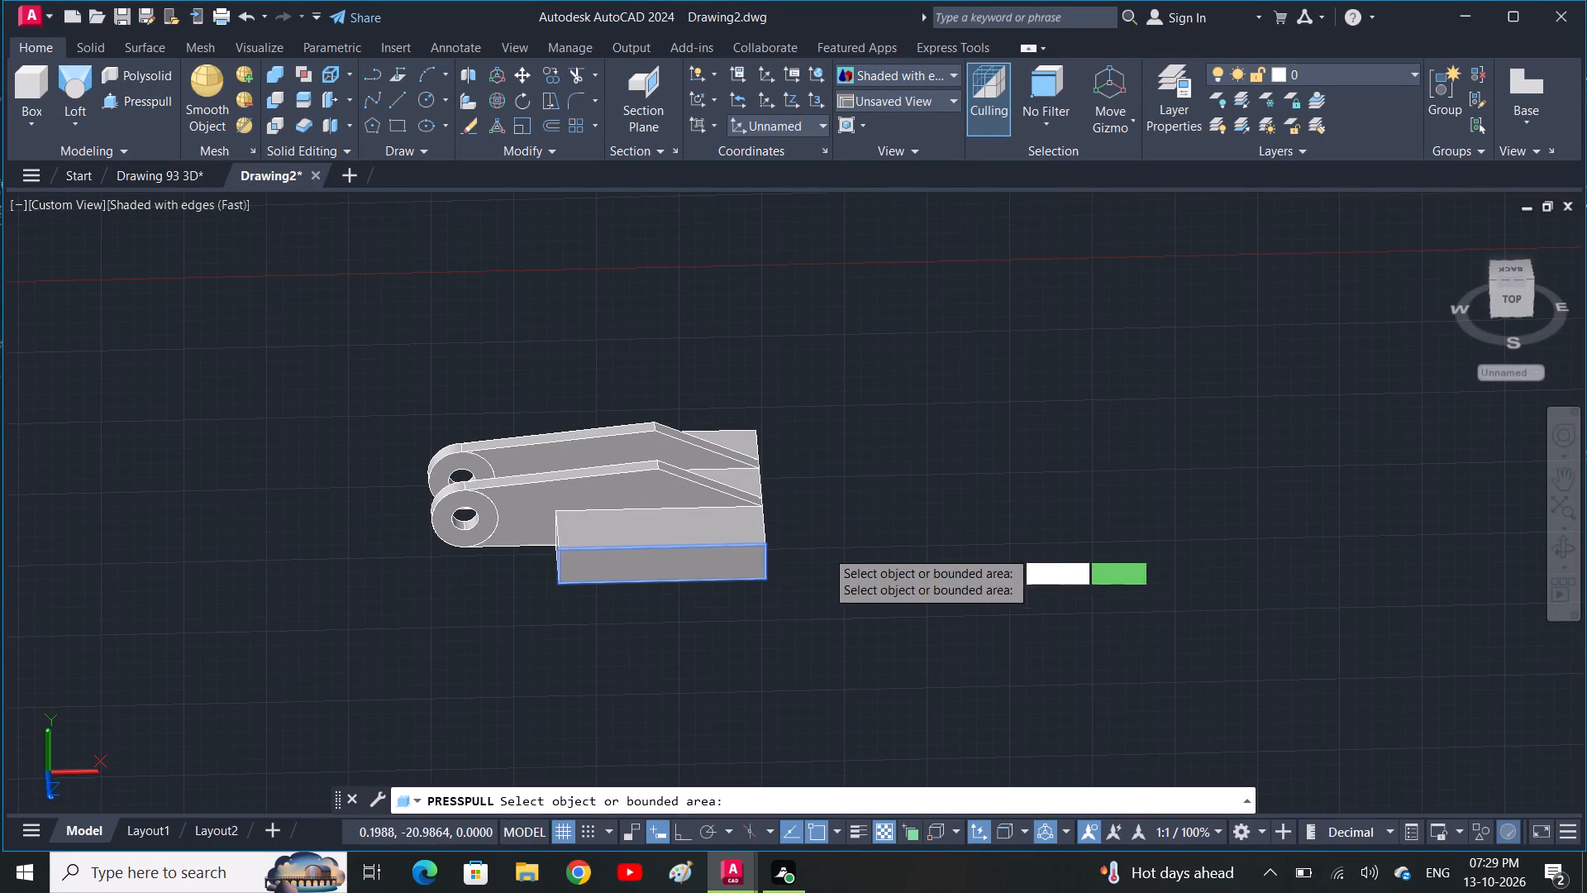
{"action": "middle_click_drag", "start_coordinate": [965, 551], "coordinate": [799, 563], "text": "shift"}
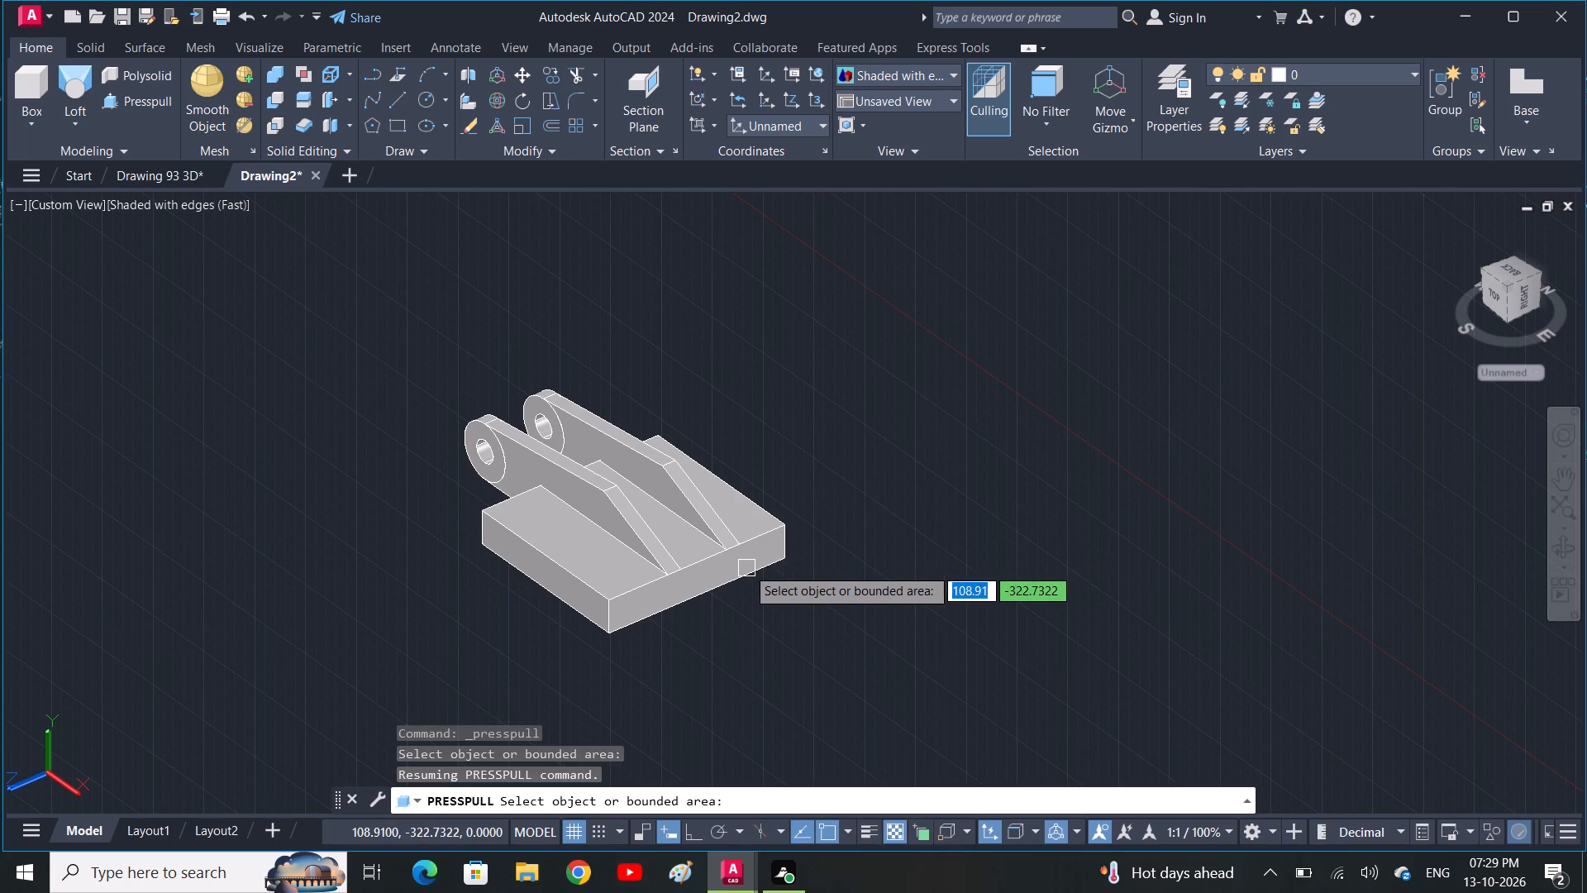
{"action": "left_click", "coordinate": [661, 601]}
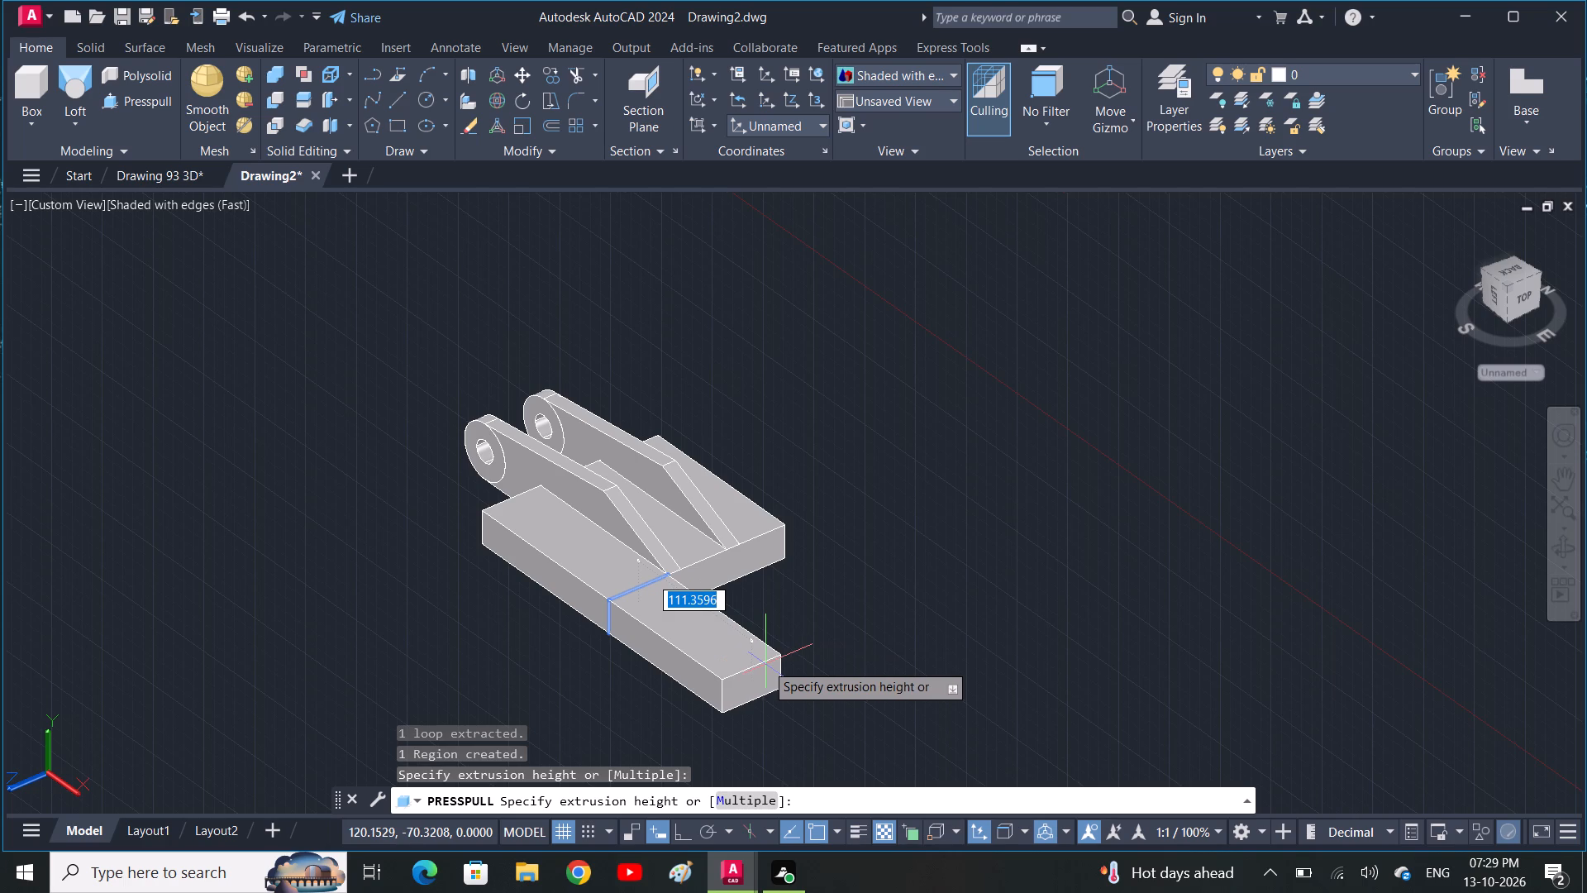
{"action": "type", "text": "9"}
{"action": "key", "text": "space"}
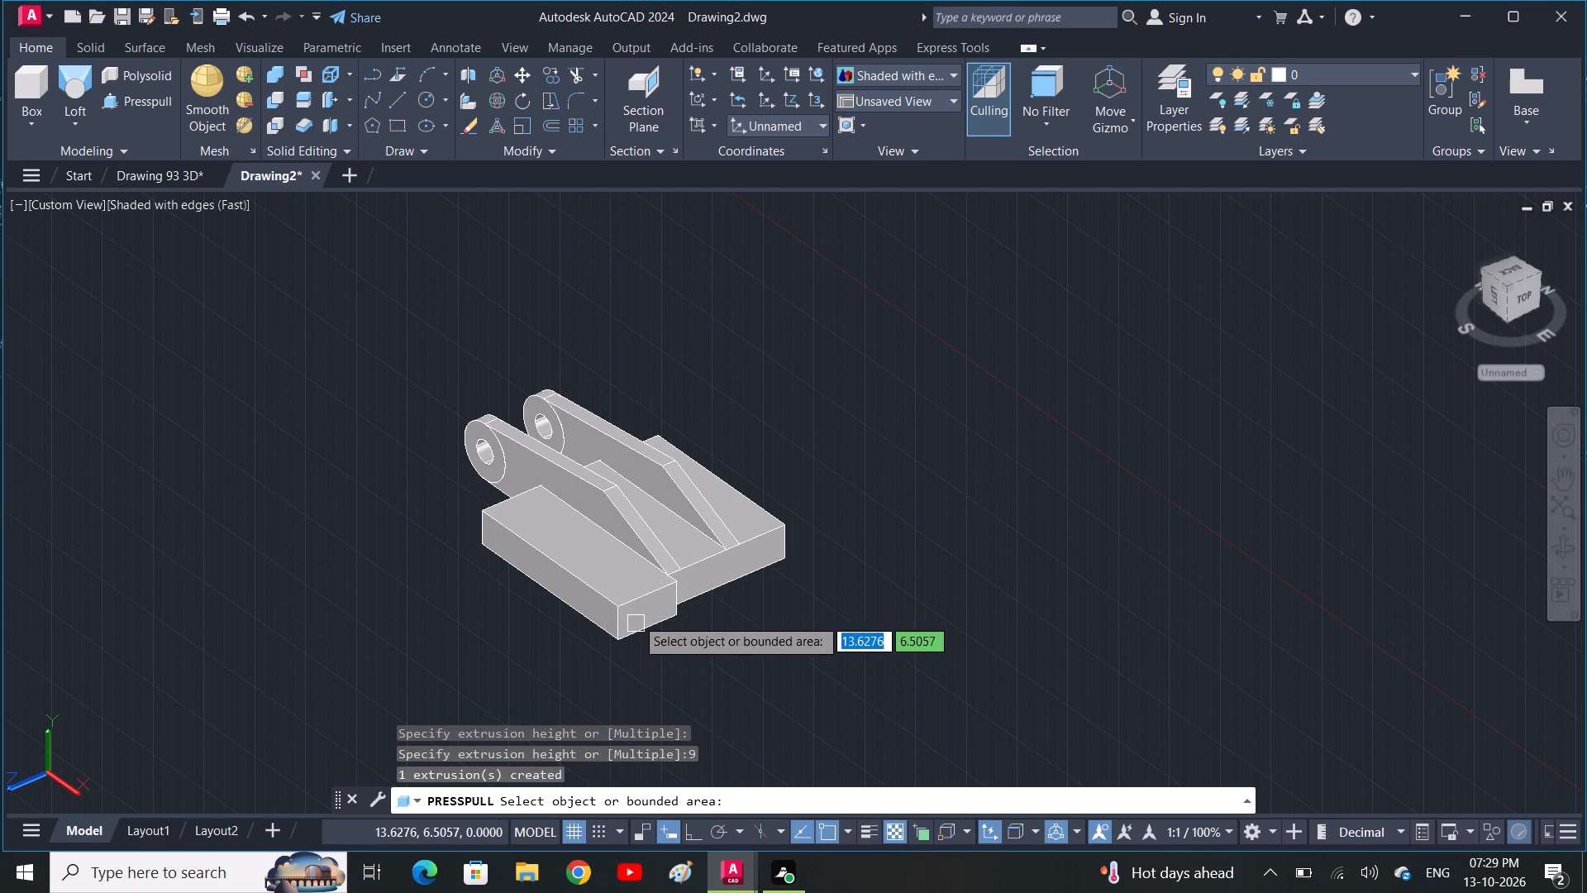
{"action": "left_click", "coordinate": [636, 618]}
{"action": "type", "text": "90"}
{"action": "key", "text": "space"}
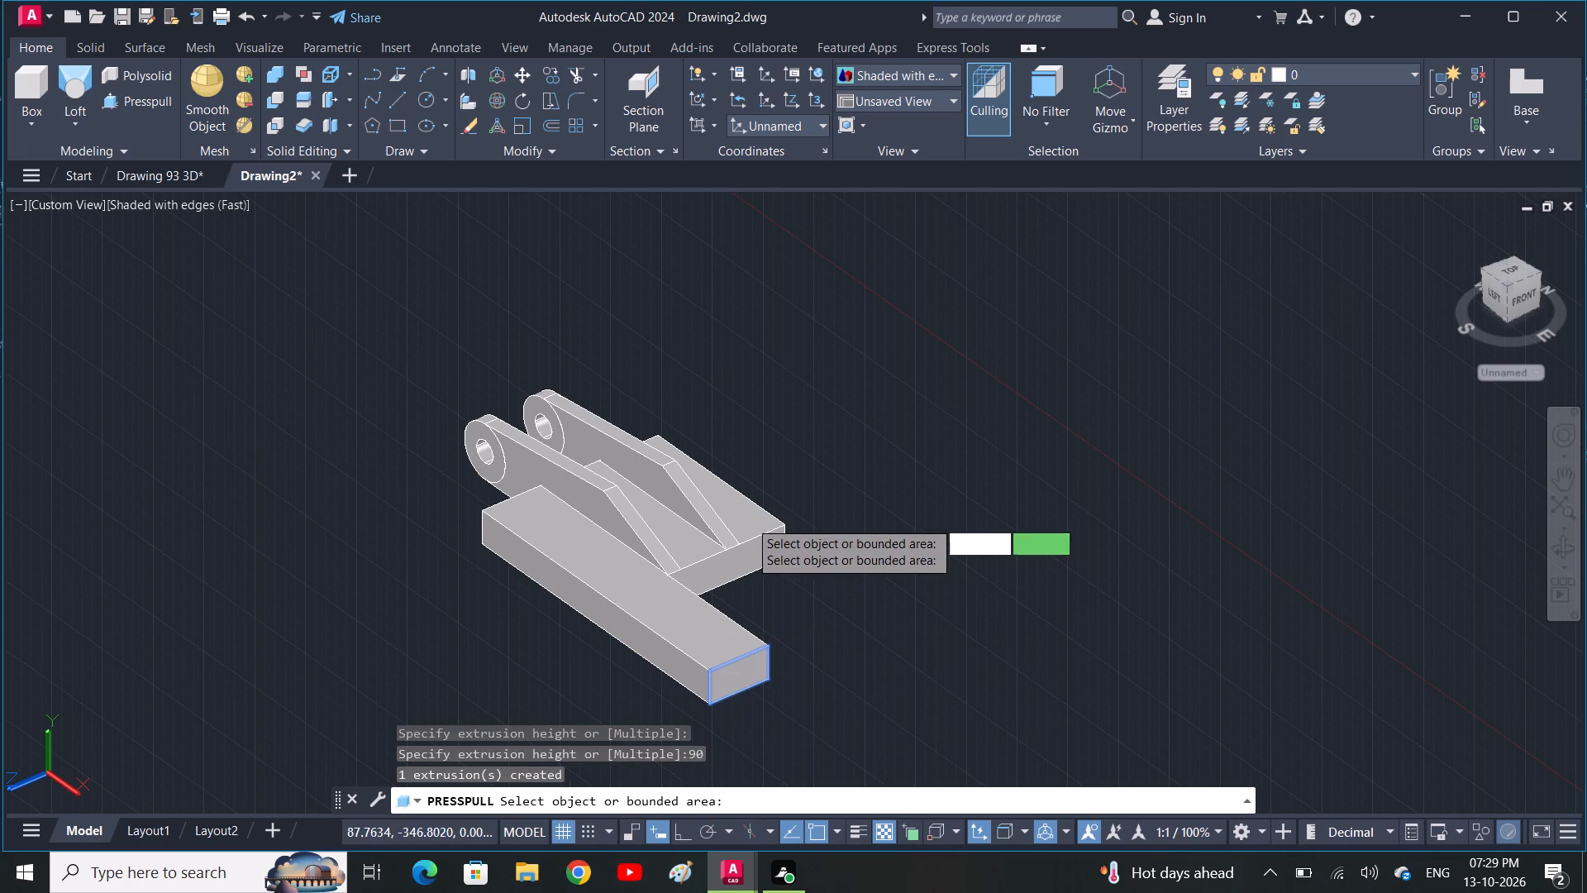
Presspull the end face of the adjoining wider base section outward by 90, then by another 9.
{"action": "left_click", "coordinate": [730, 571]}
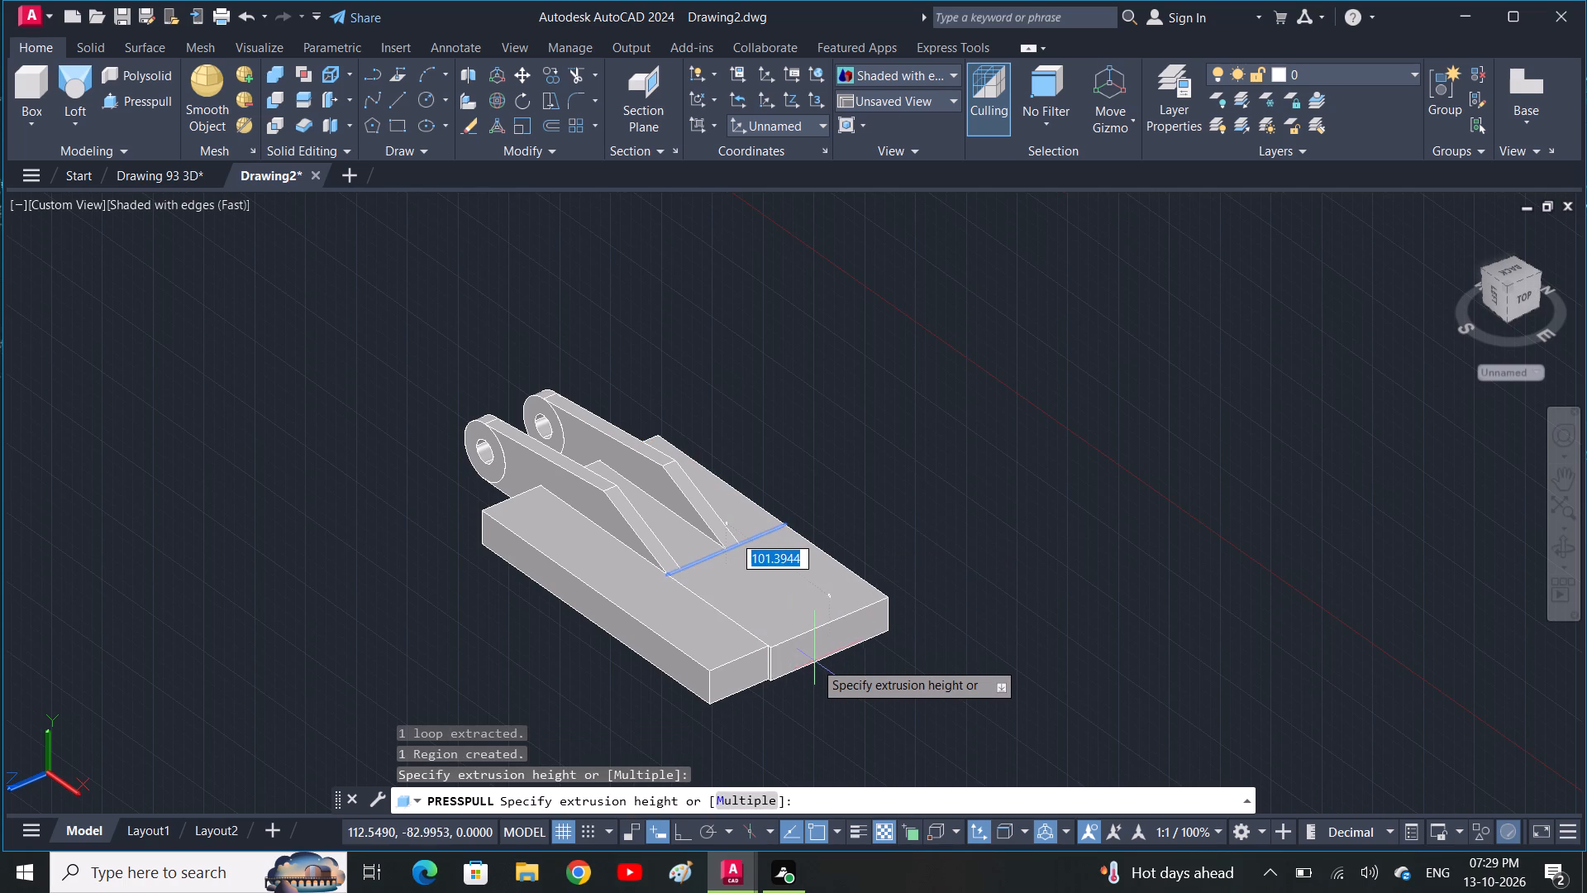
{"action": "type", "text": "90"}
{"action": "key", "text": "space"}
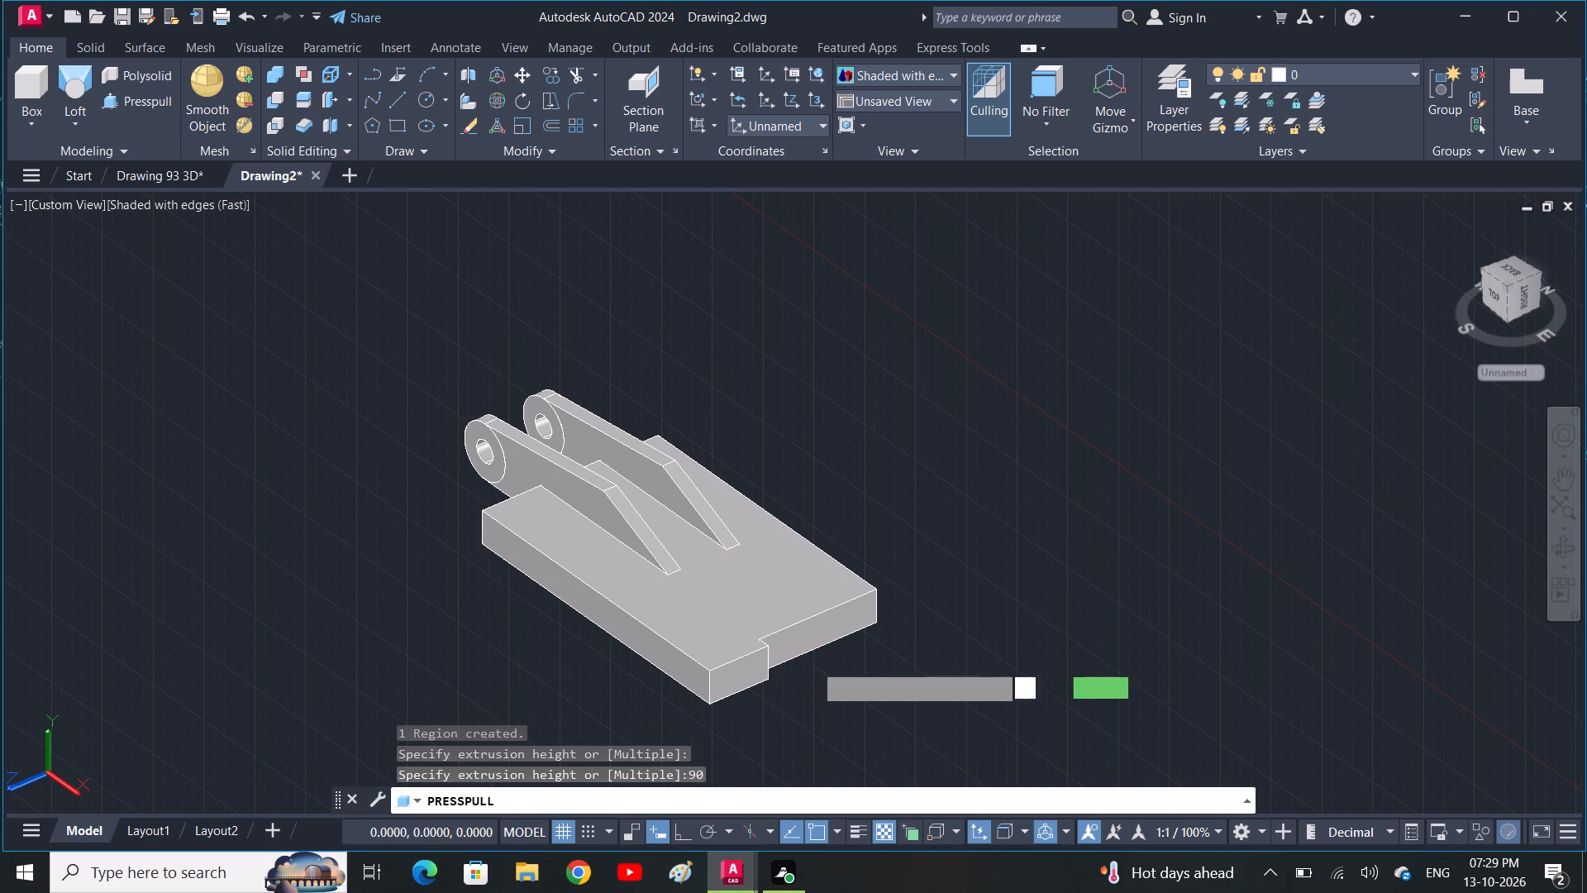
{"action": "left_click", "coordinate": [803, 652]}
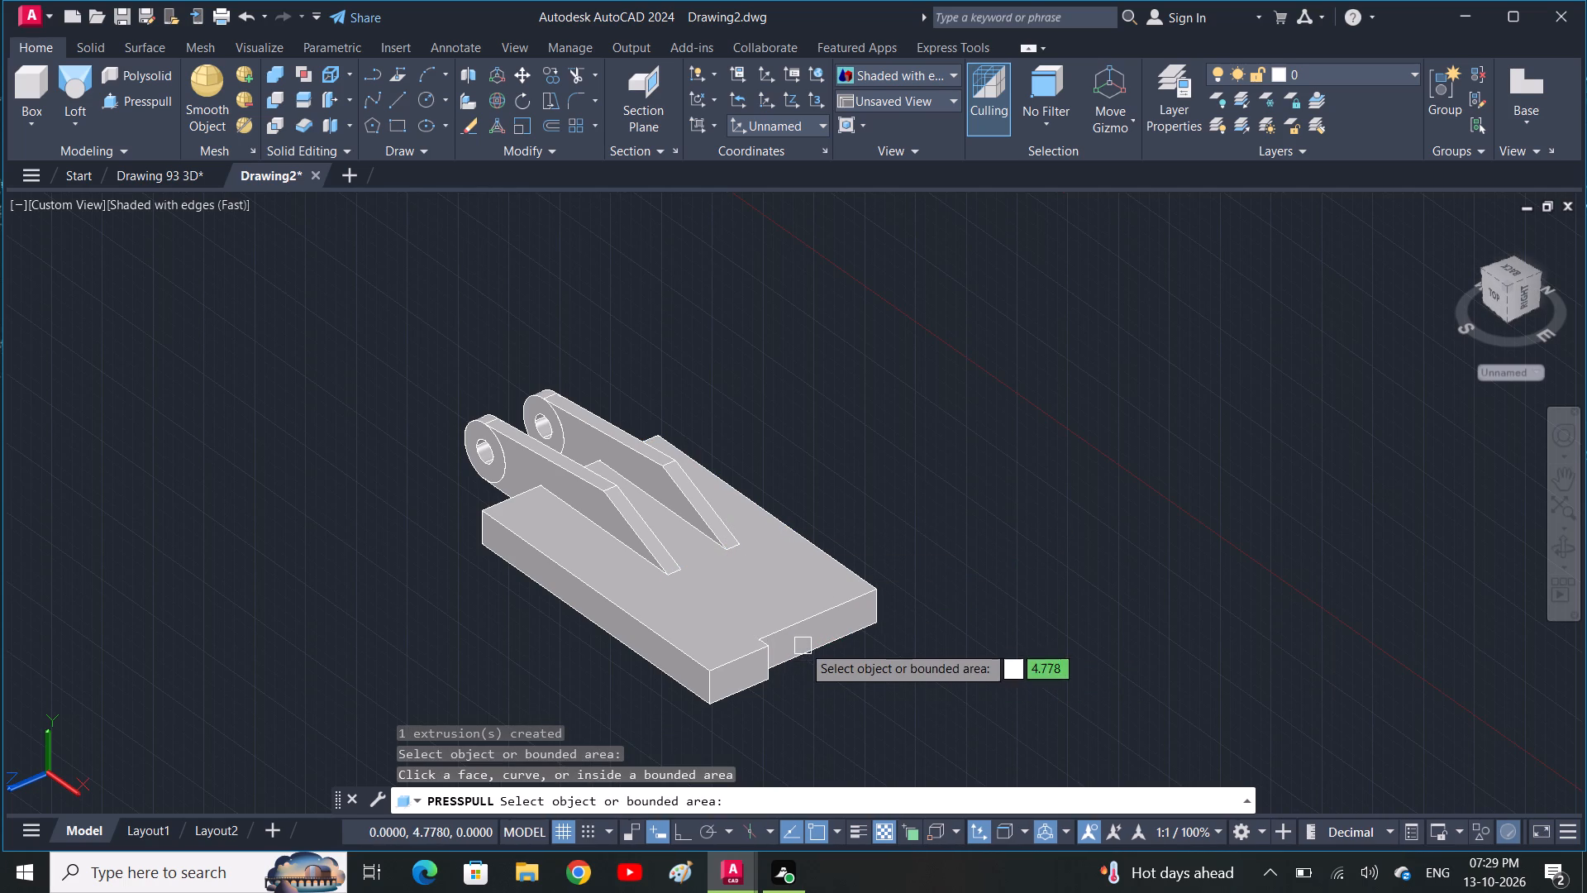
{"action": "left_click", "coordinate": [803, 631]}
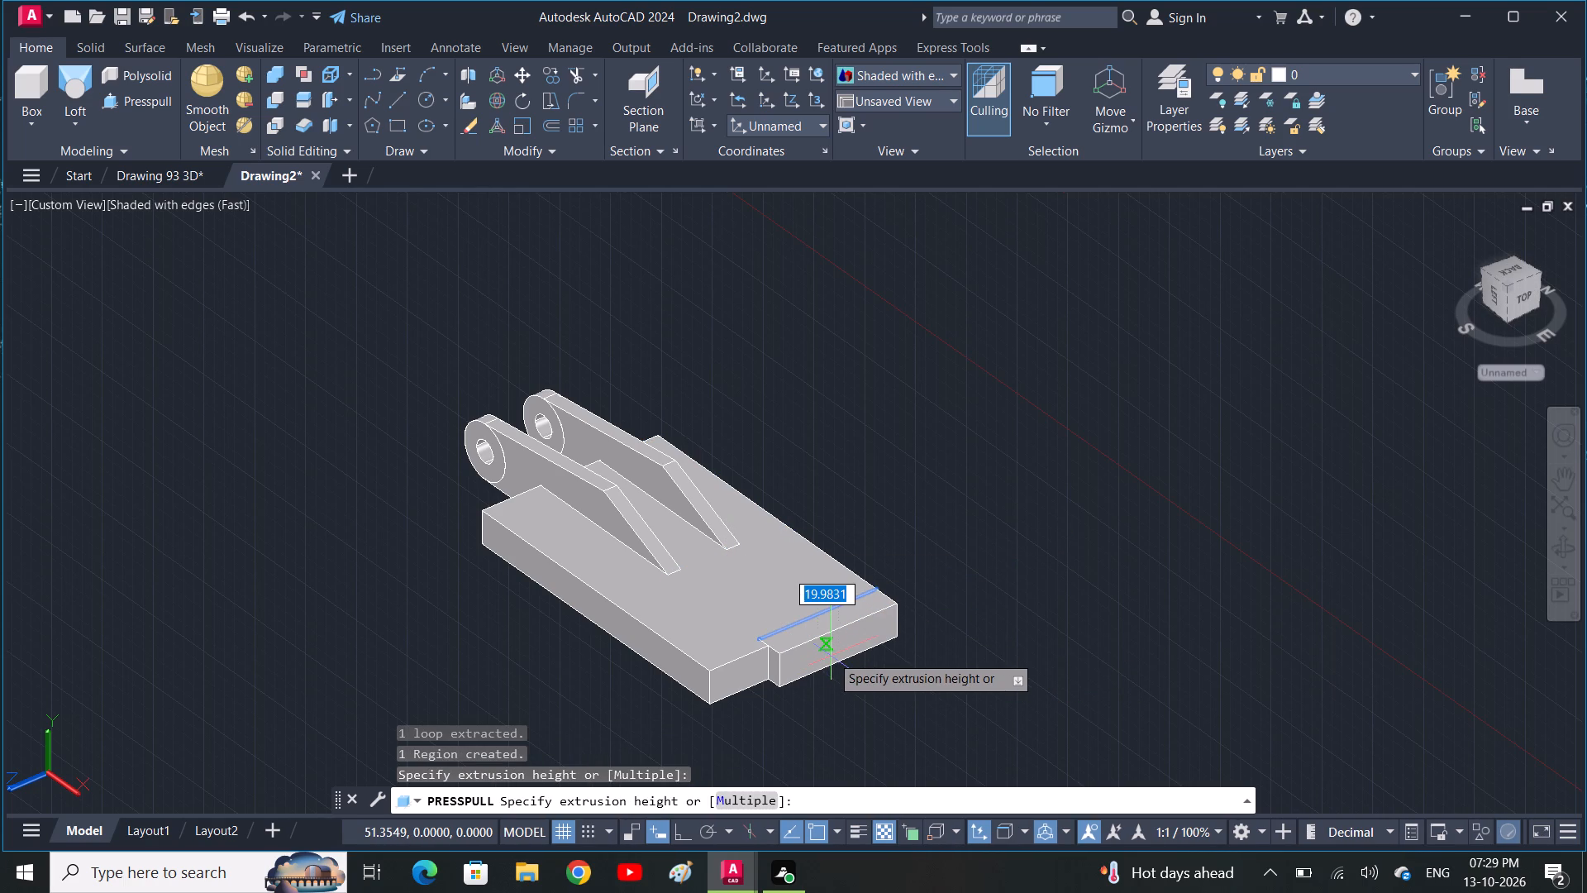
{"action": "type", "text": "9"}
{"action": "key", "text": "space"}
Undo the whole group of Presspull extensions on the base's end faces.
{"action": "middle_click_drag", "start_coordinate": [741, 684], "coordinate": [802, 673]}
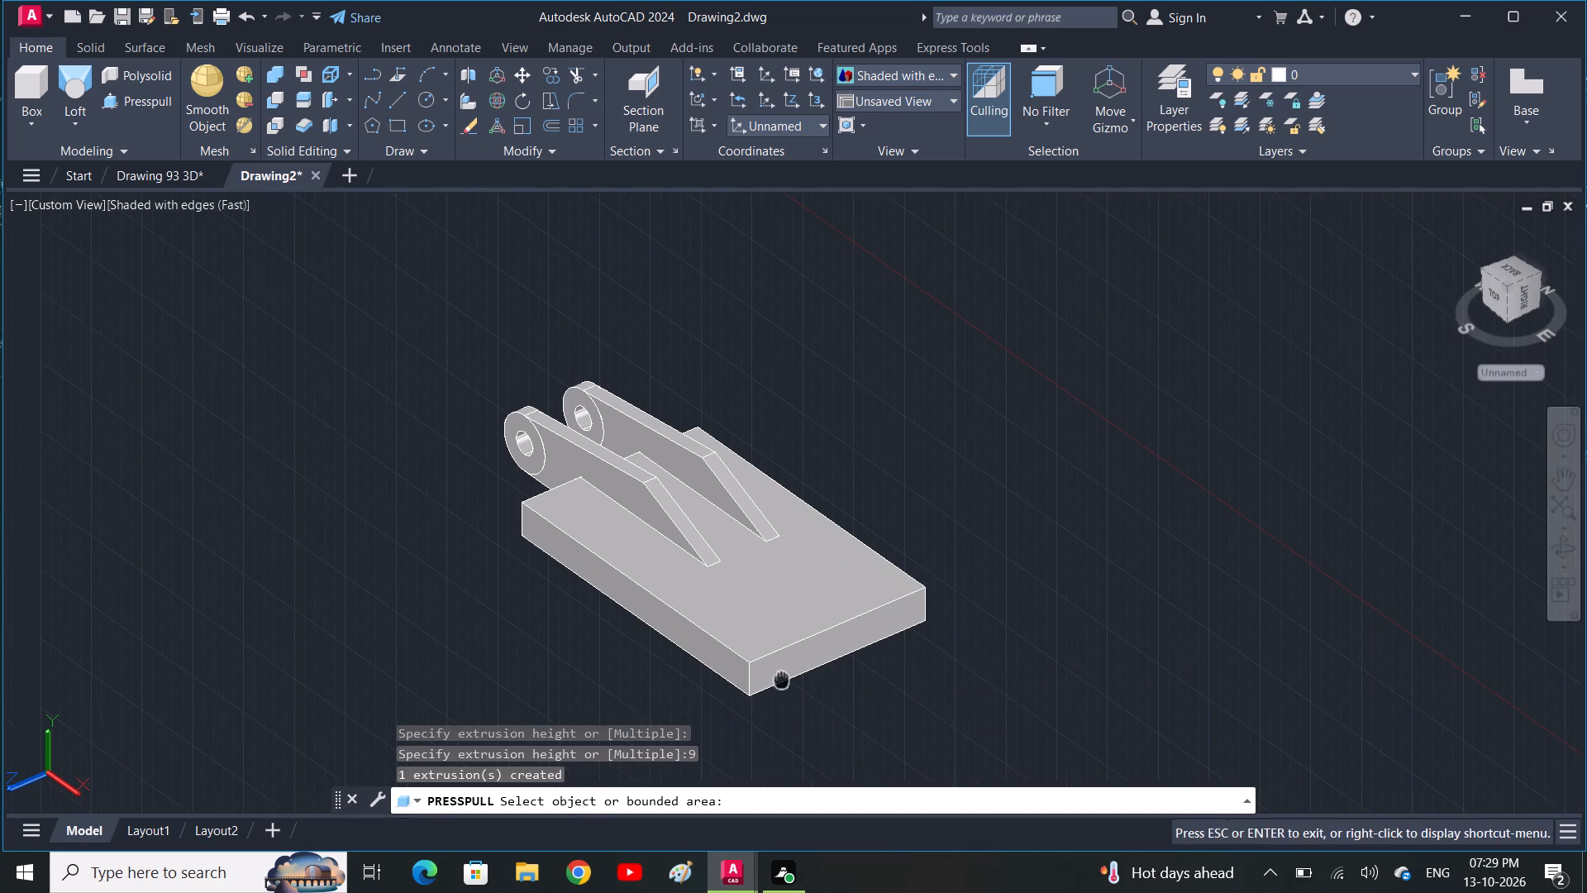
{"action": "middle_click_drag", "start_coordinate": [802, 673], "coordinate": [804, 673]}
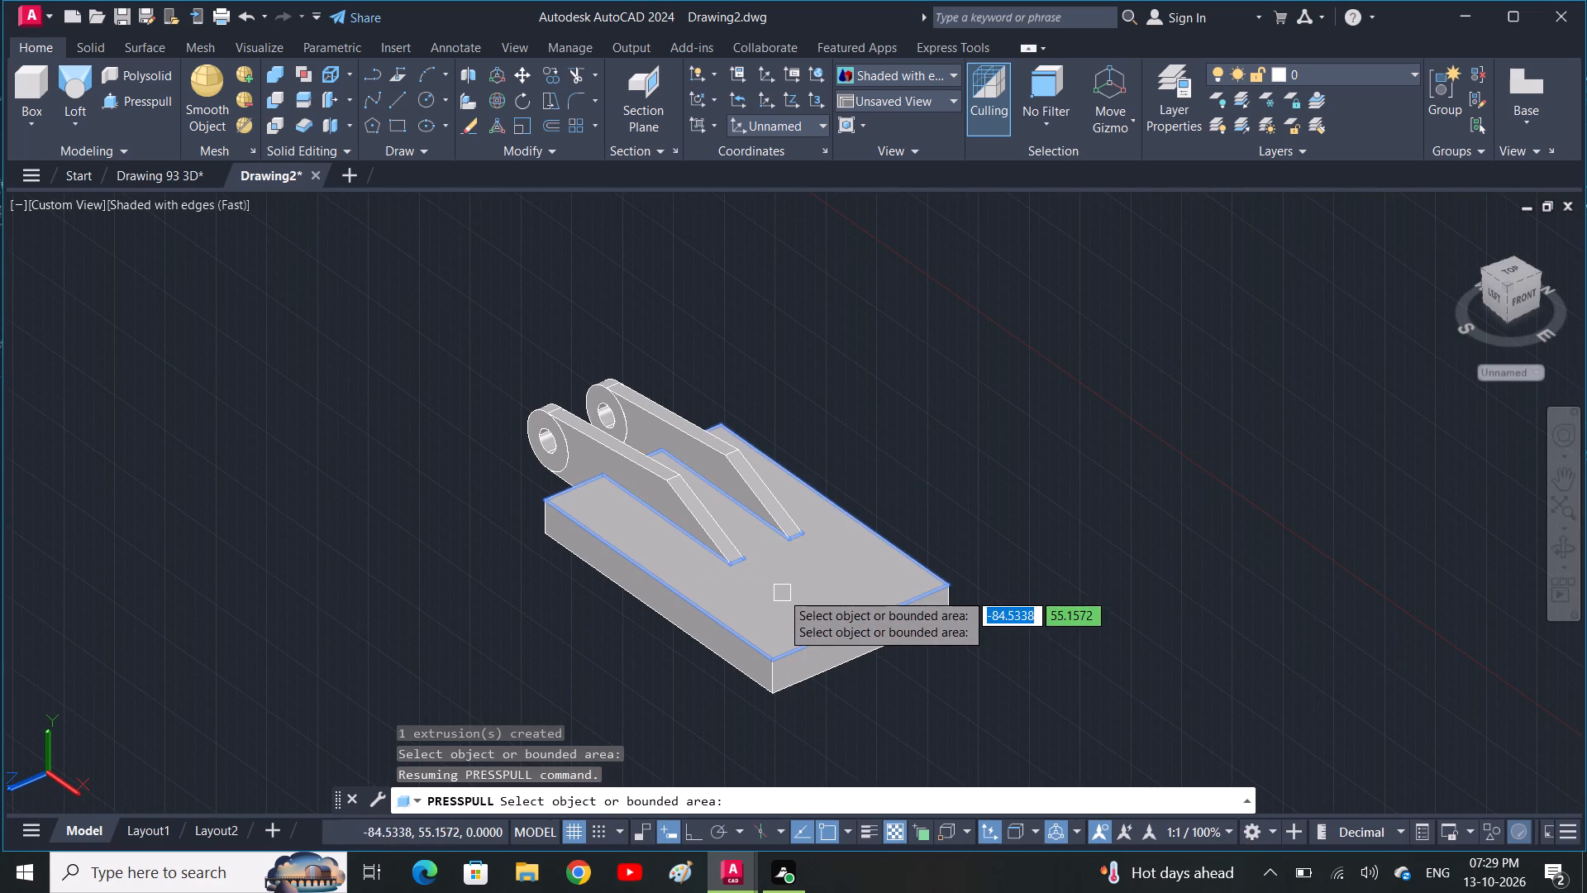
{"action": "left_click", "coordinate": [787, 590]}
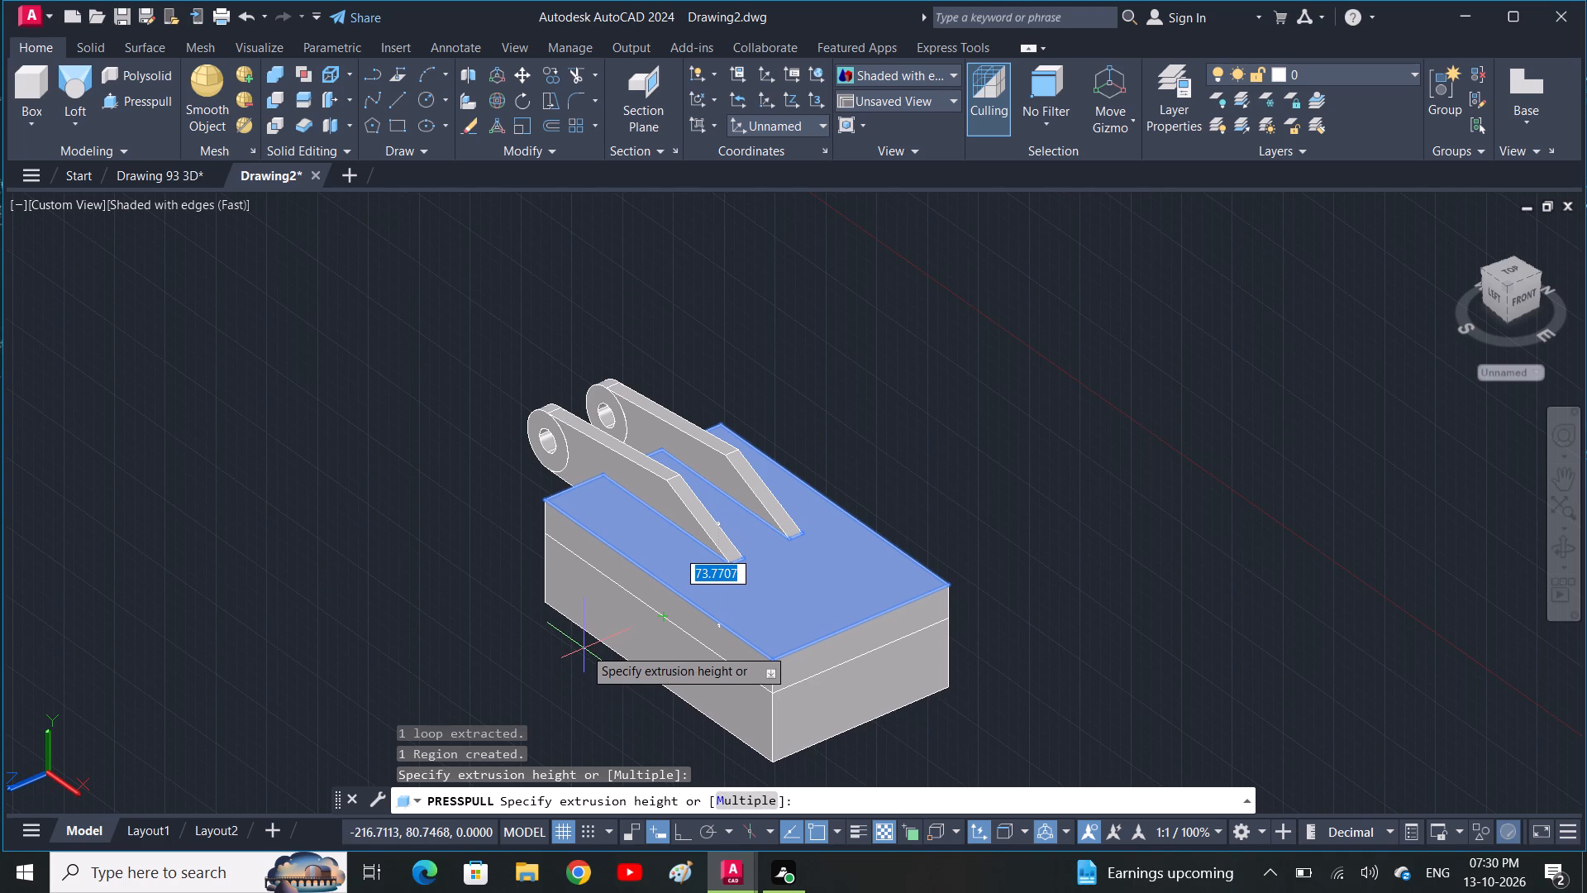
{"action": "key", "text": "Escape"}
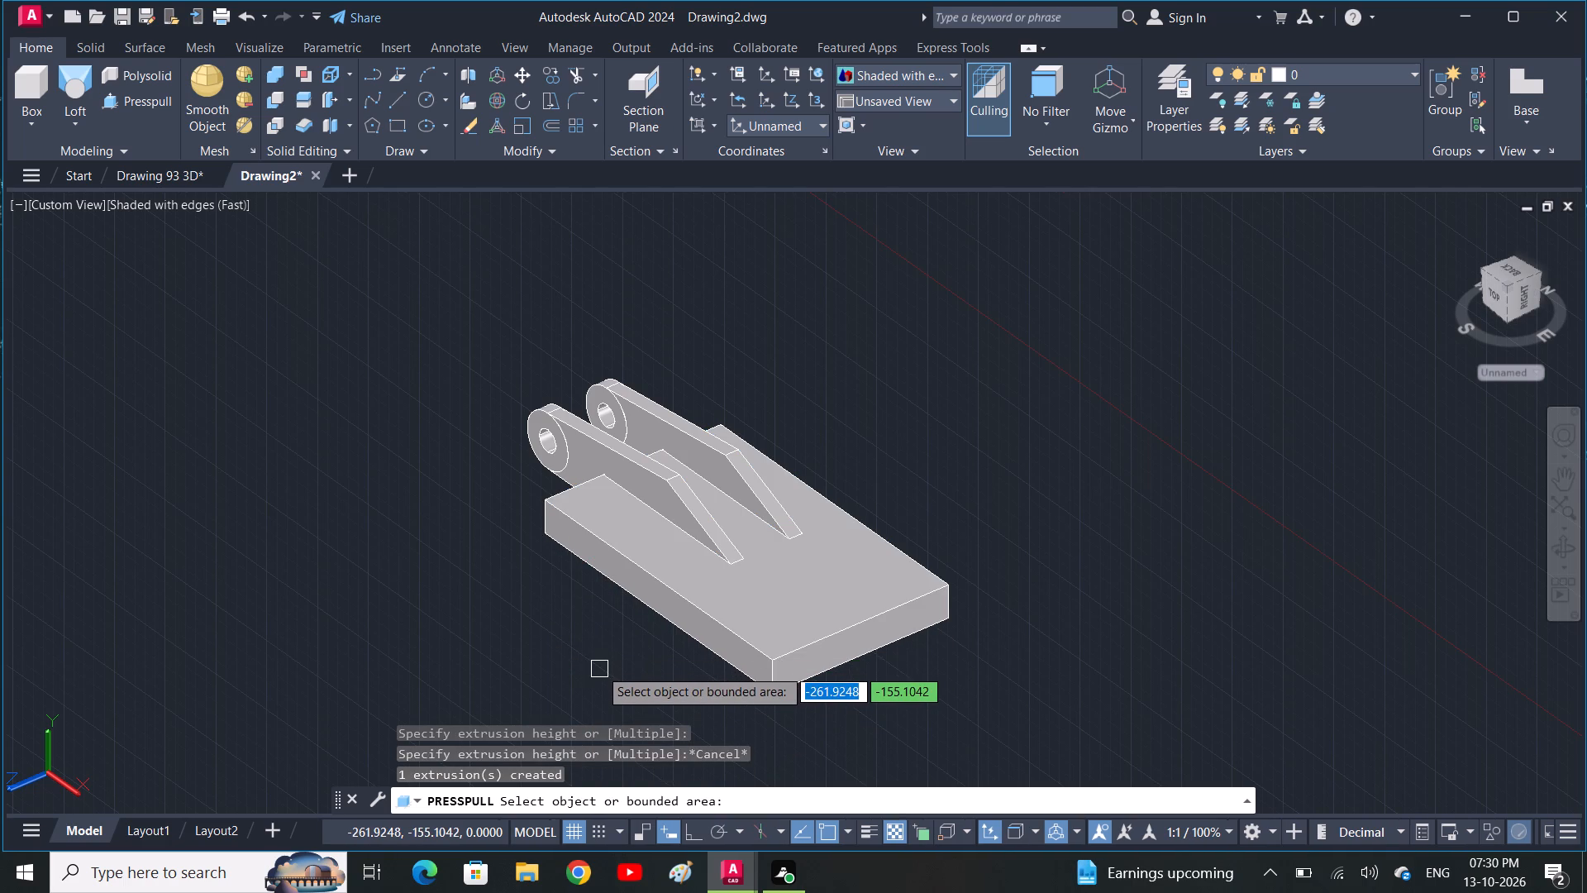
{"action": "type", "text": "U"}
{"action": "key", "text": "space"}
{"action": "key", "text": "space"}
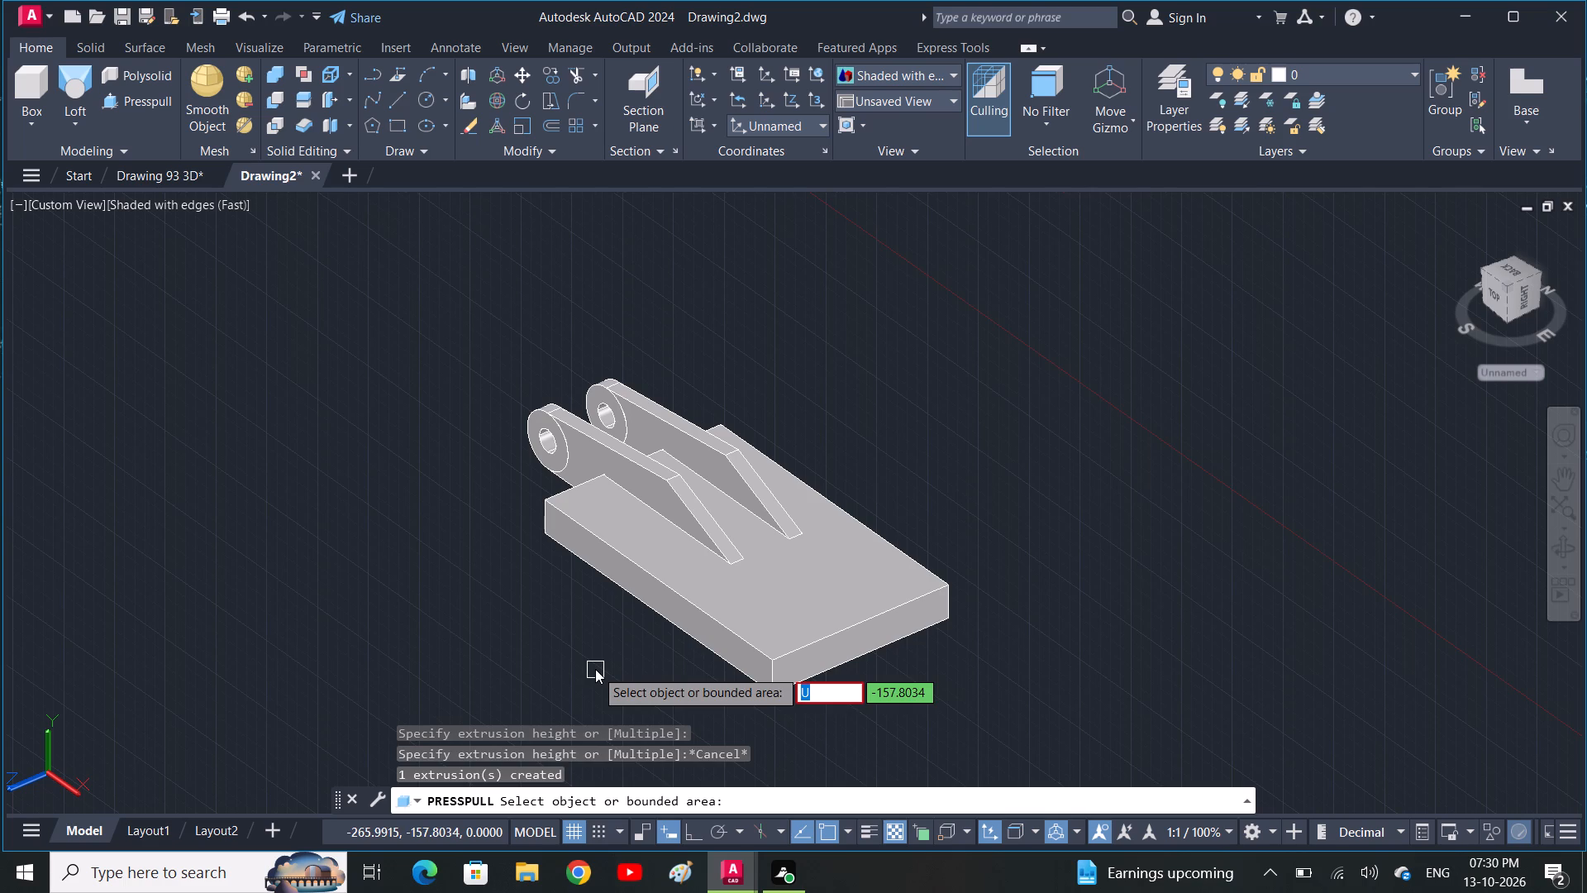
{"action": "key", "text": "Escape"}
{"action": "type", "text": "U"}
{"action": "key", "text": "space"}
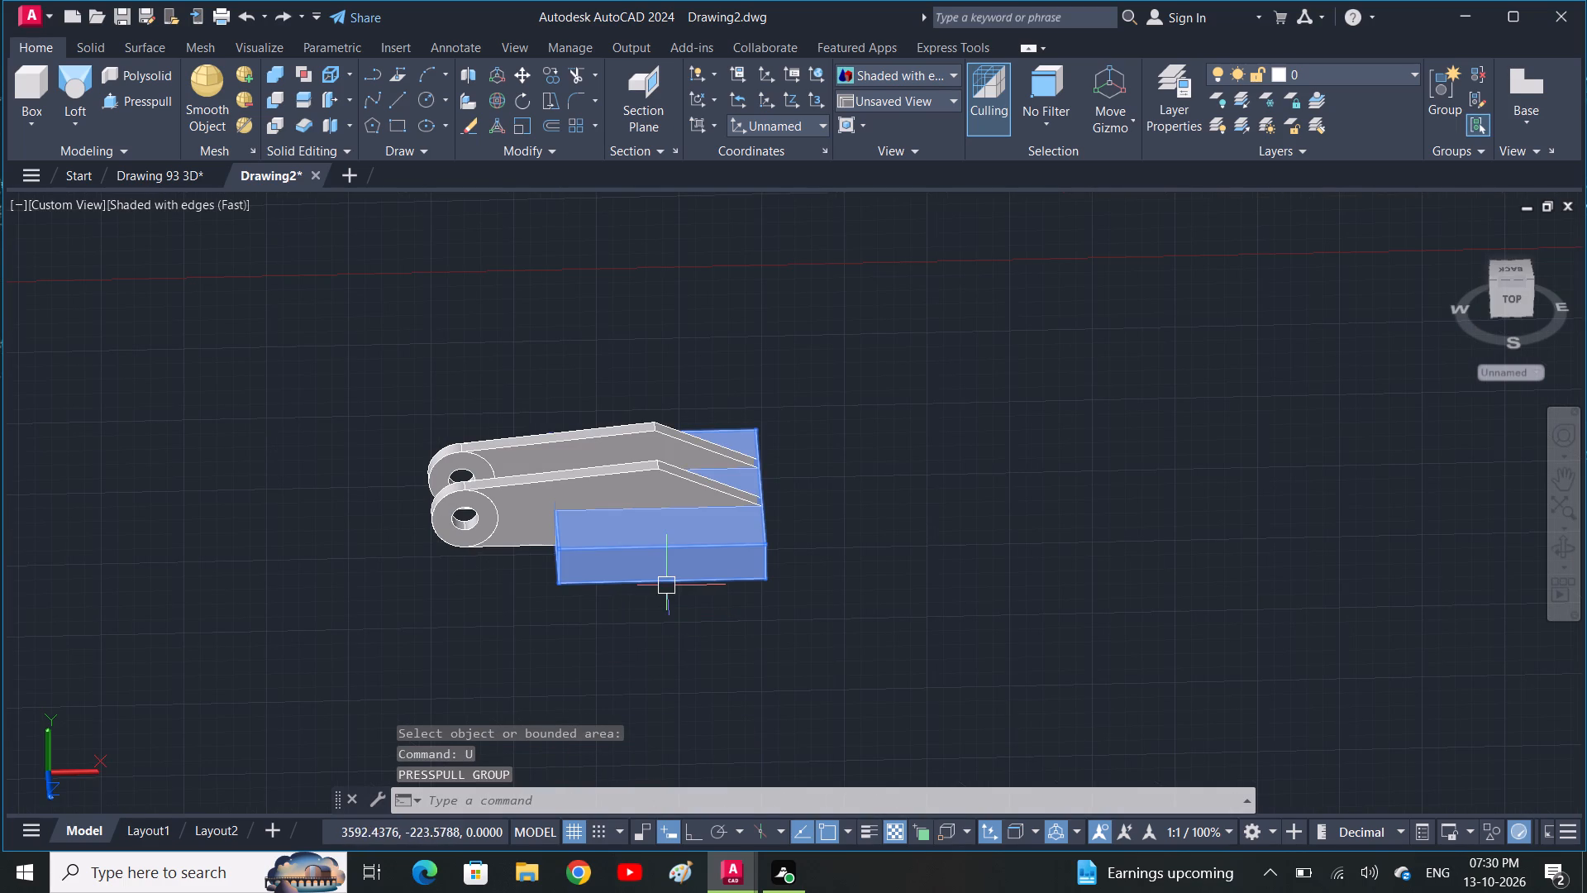
In the Top view, draw a circle of diameter 16 in the empty space beside the bracket's base.
{"action": "left_click", "coordinate": [38, 207]}
{"action": "left_click", "coordinate": [77, 254]}
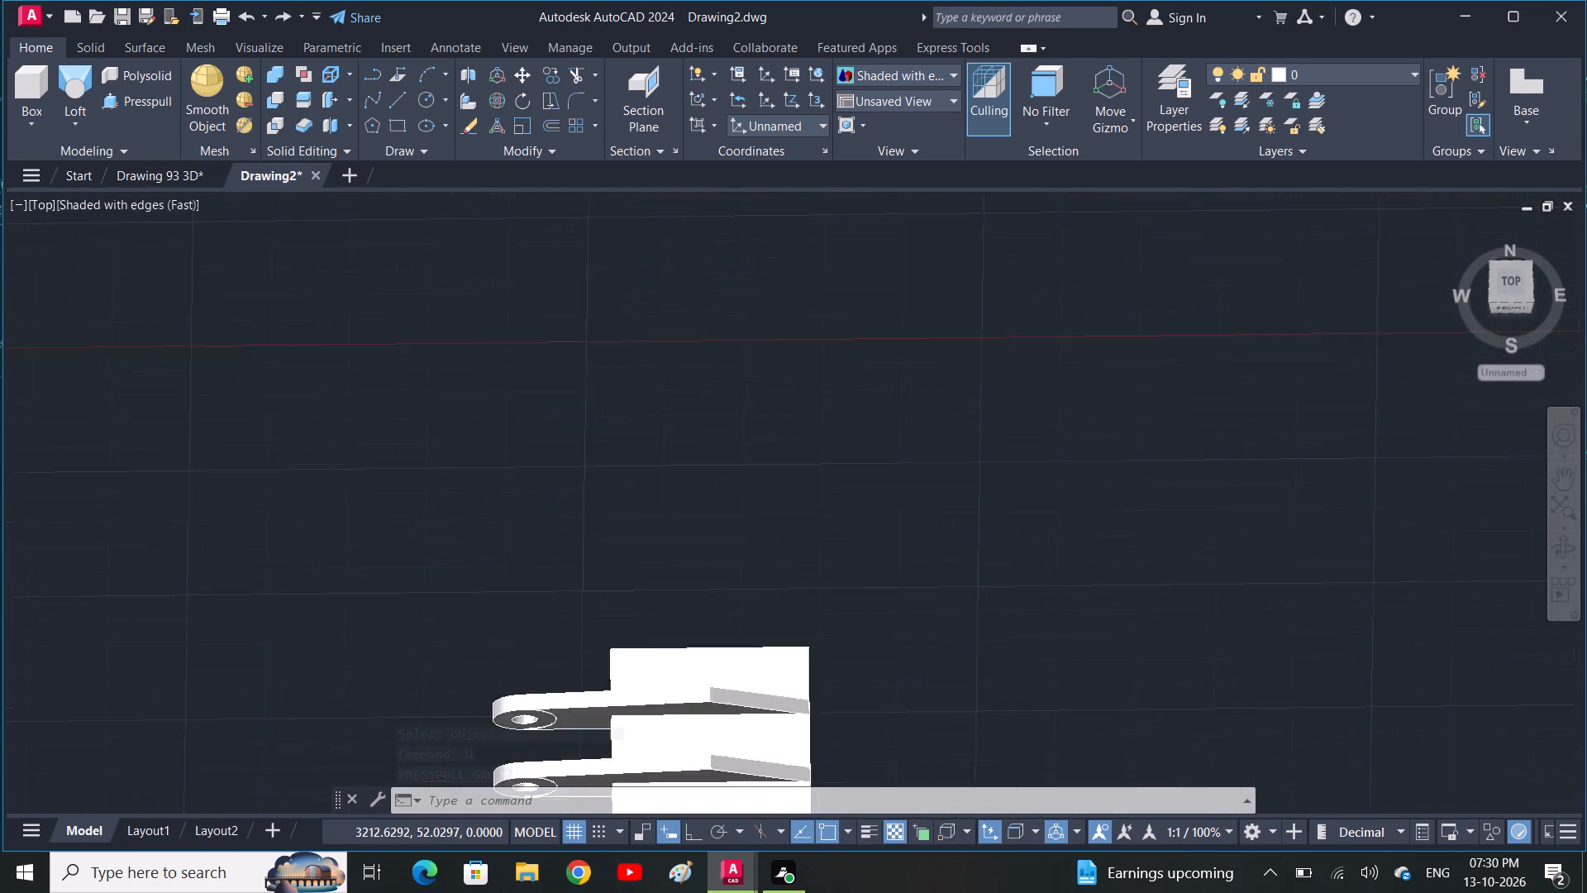
{"action": "middle_click_drag", "start_coordinate": [674, 614], "coordinate": [842, 428]}
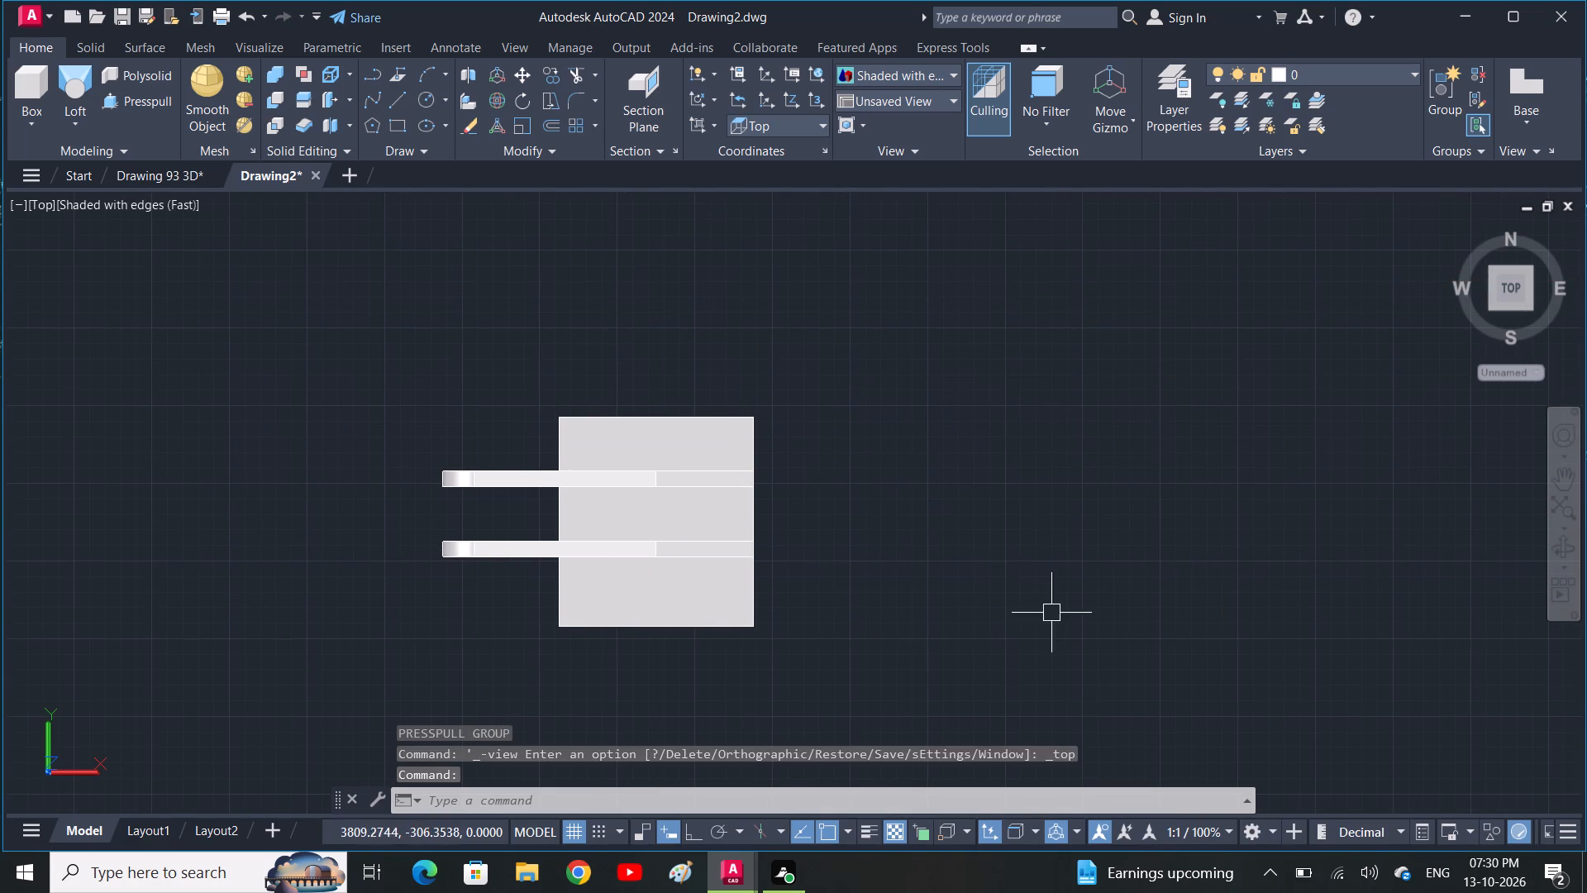
{"action": "type", "text": "C"}
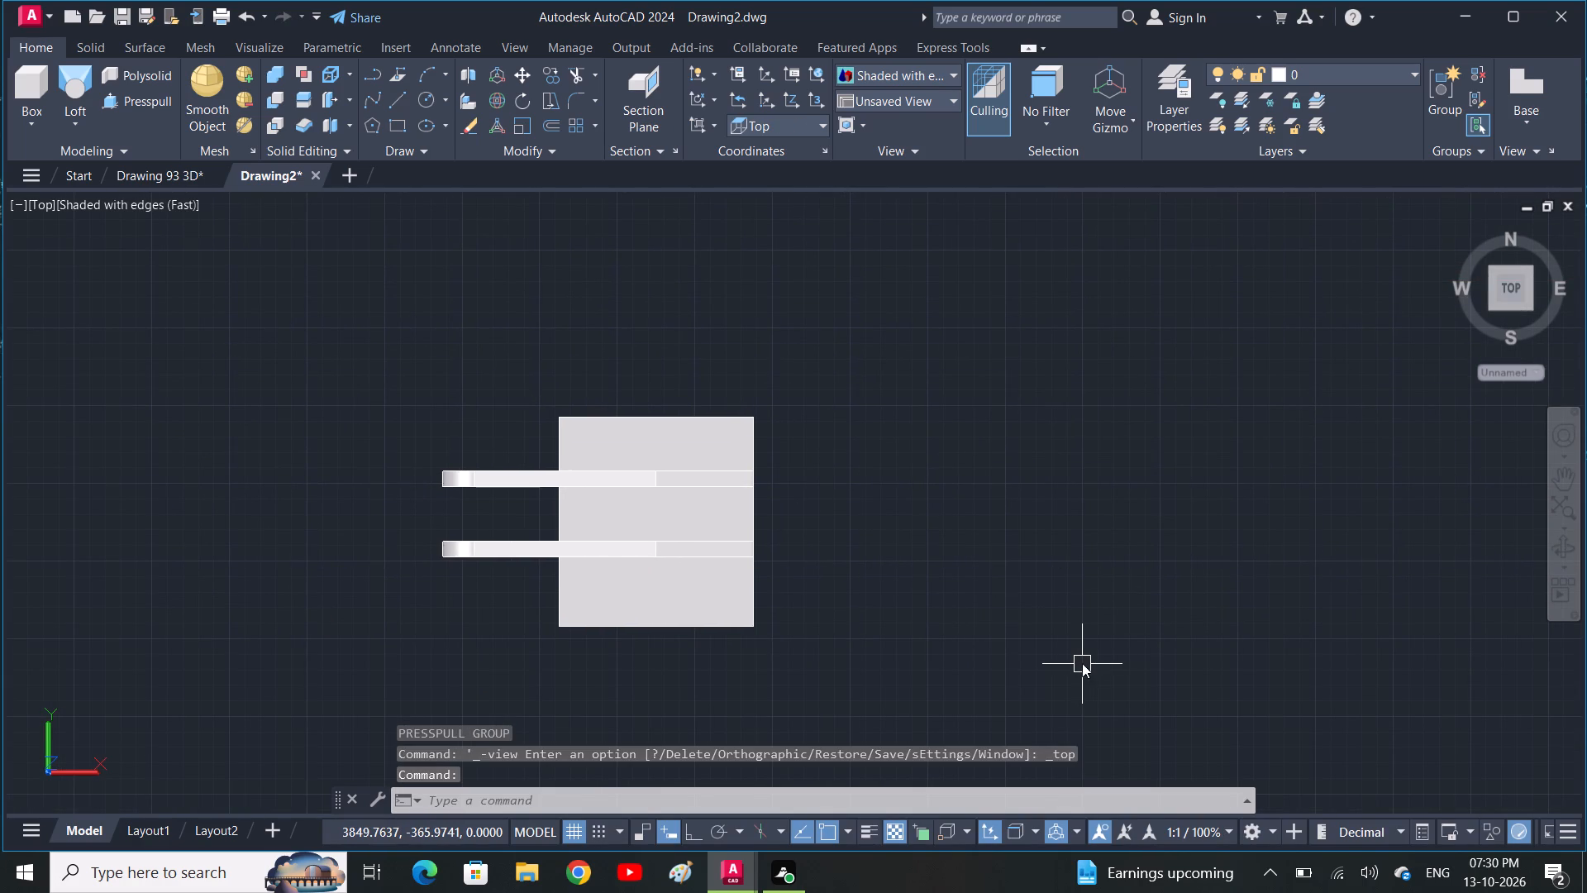
{"action": "key", "text": "space"}
{"action": "left_click", "coordinate": [1051, 520]}
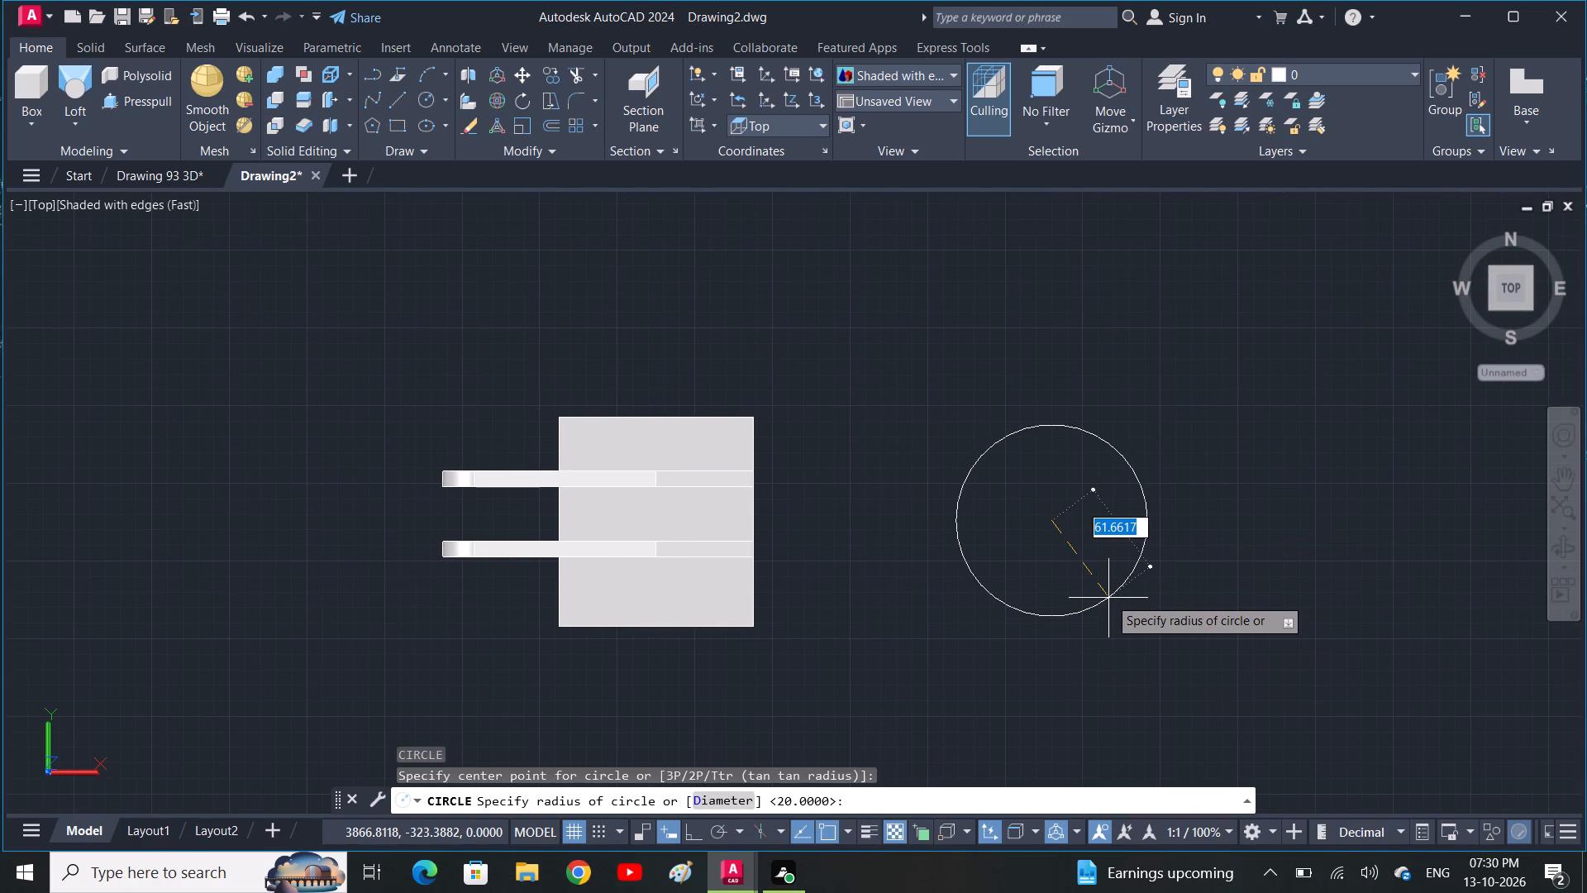
{"action": "type", "text": "D"}
{"action": "key", "text": "space"}
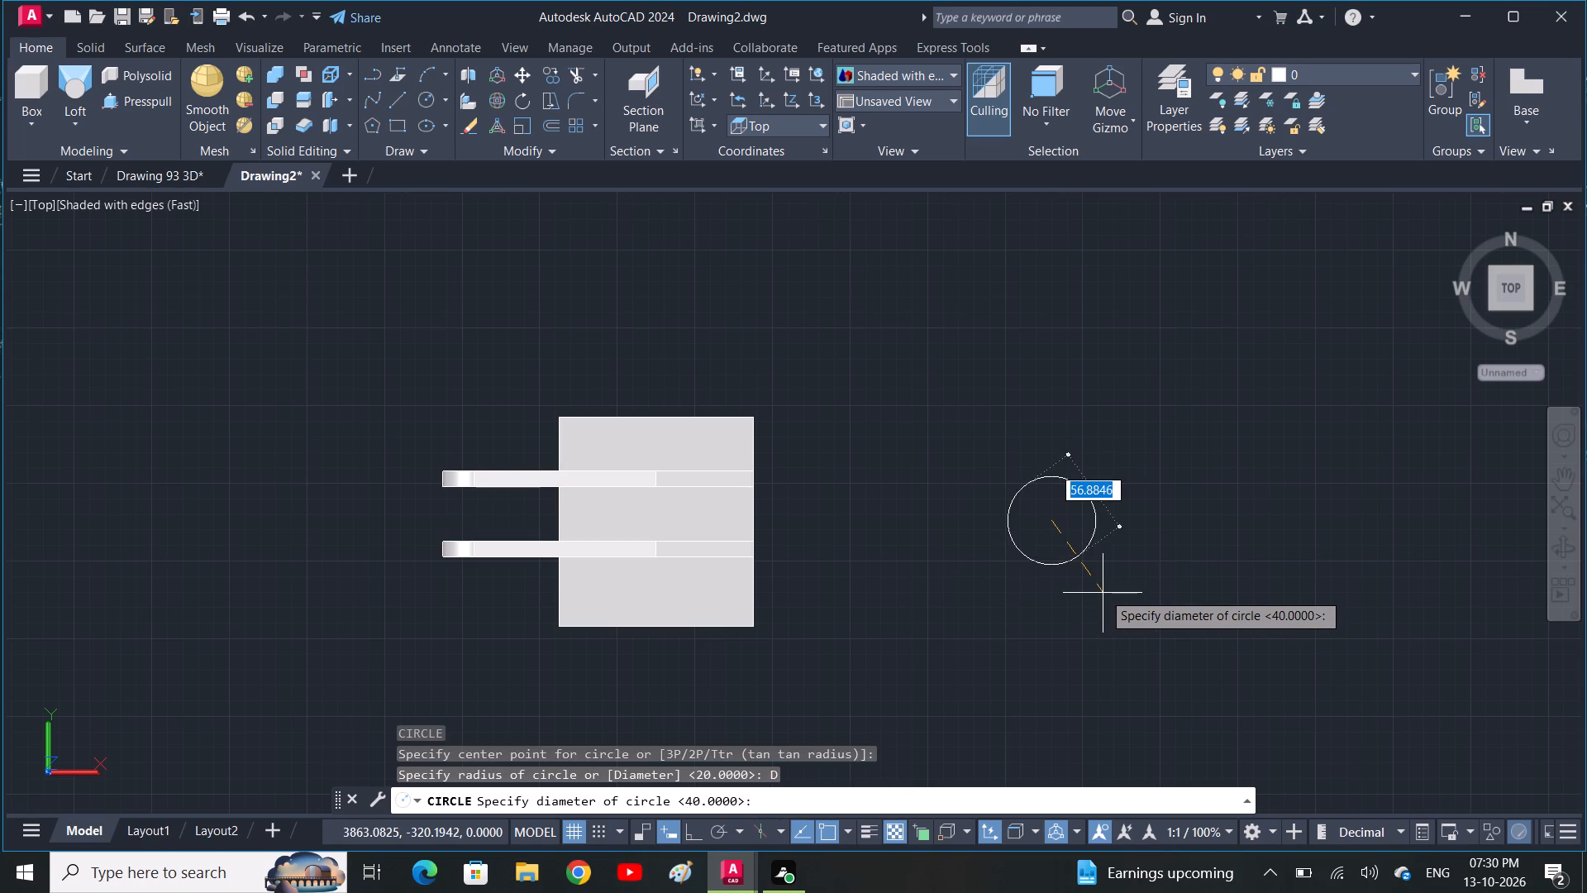
{"action": "type", "text": "16"}
{"action": "key", "text": "space"}
Copy the 16-diameter circle from its centre to a free spot nearer the bracket's base.
{"action": "scroll", "coordinate": [1067, 570], "scroll_direction": "up", "scroll_amount": 2}
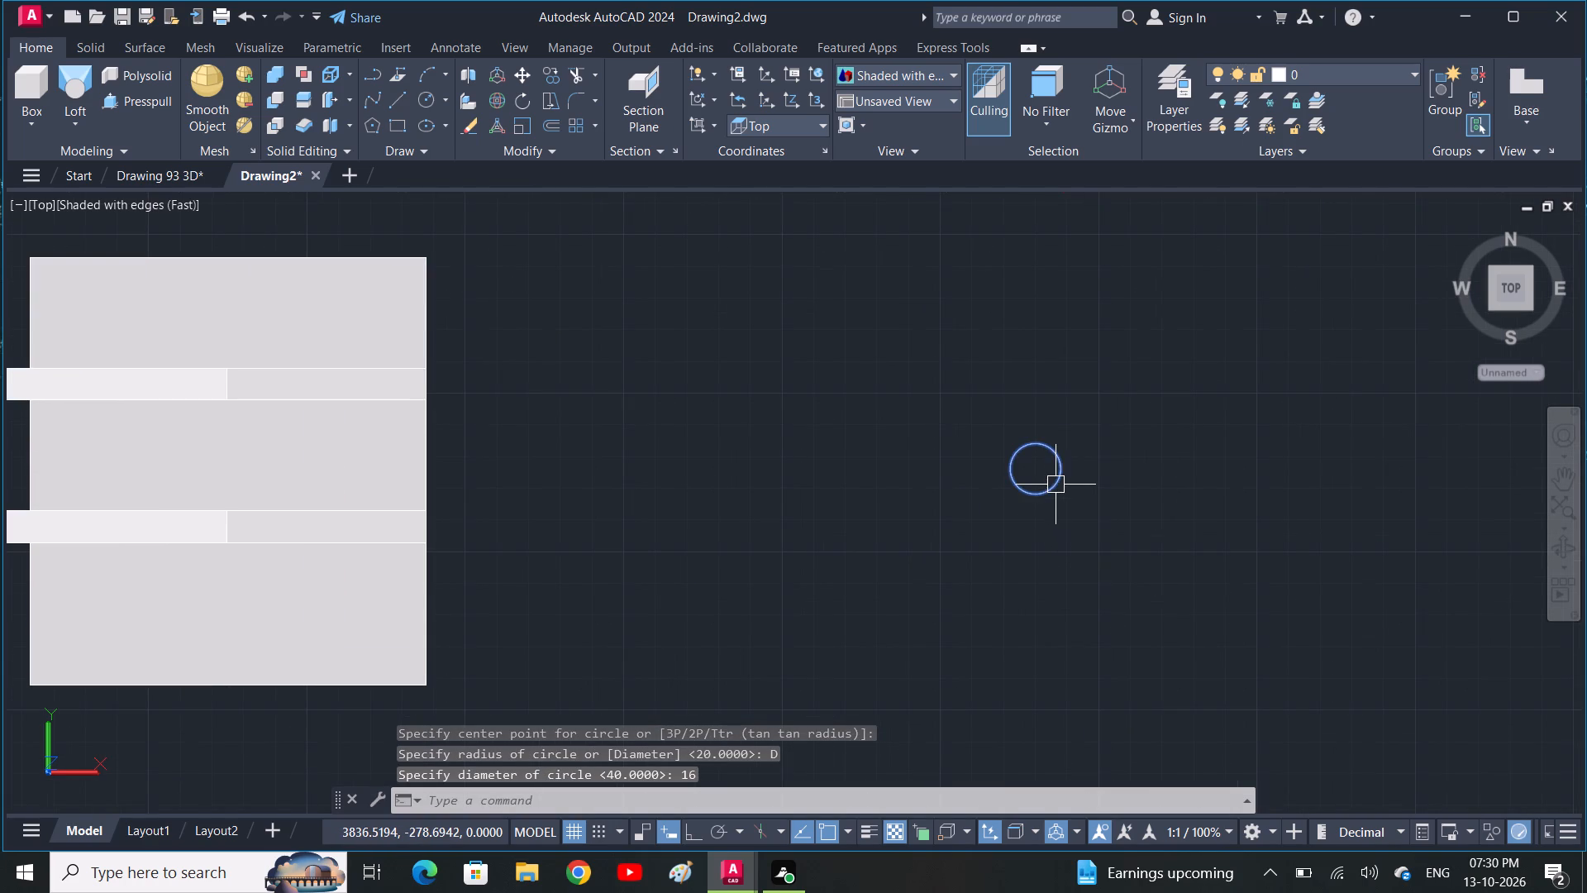
{"action": "left_click", "coordinate": [1056, 484]}
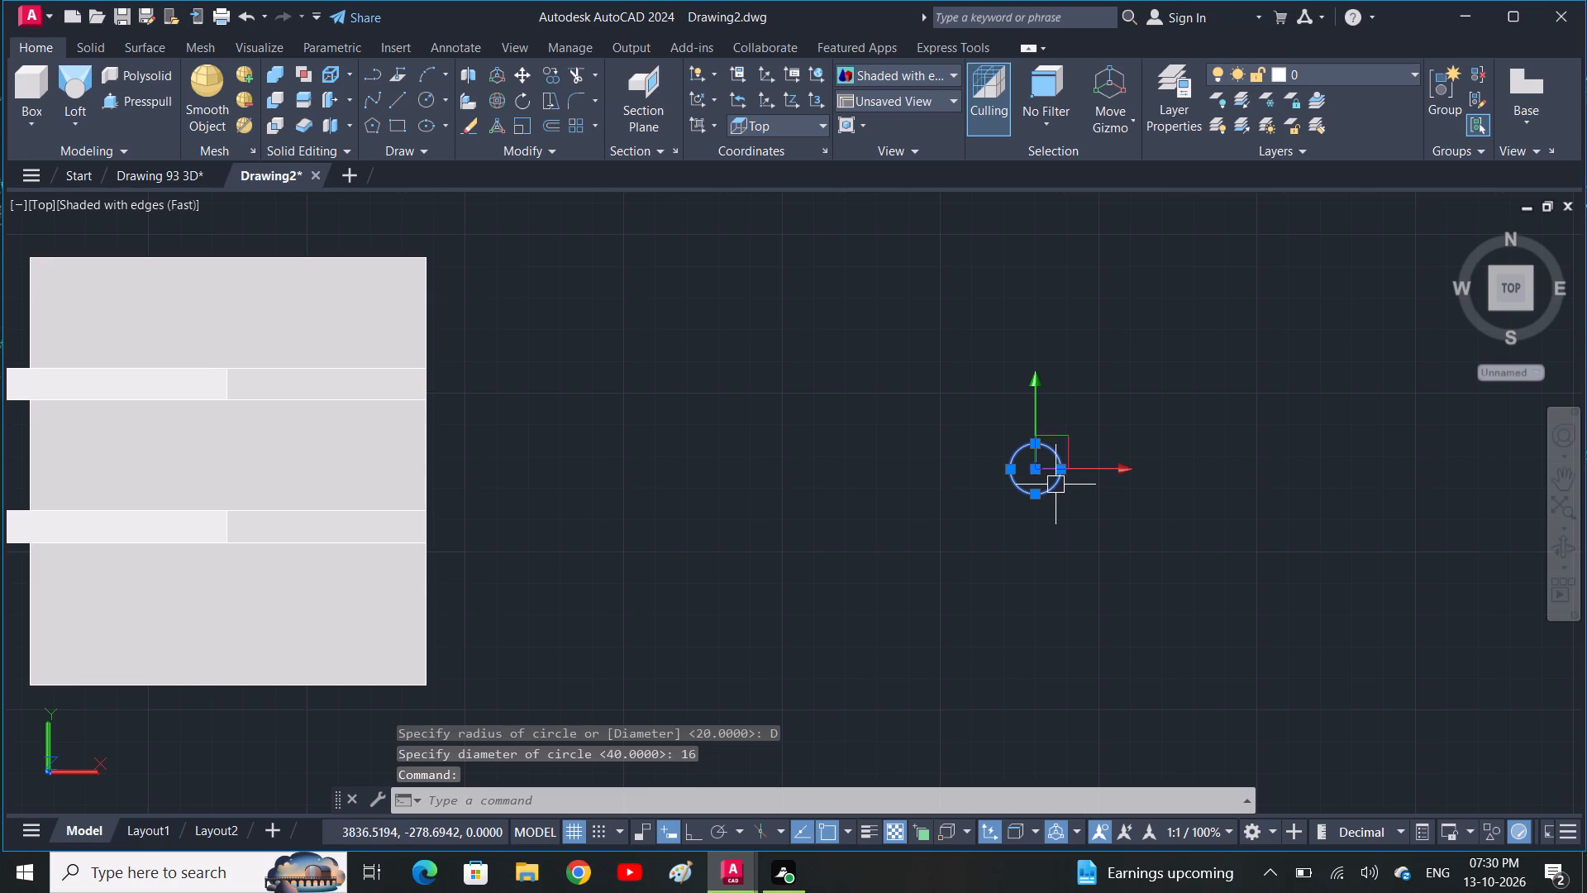
{"action": "key", "text": "c"}
{"action": "type", "text": "O"}
{"action": "key", "text": "space"}
{"action": "left_click", "coordinate": [1036, 470]}
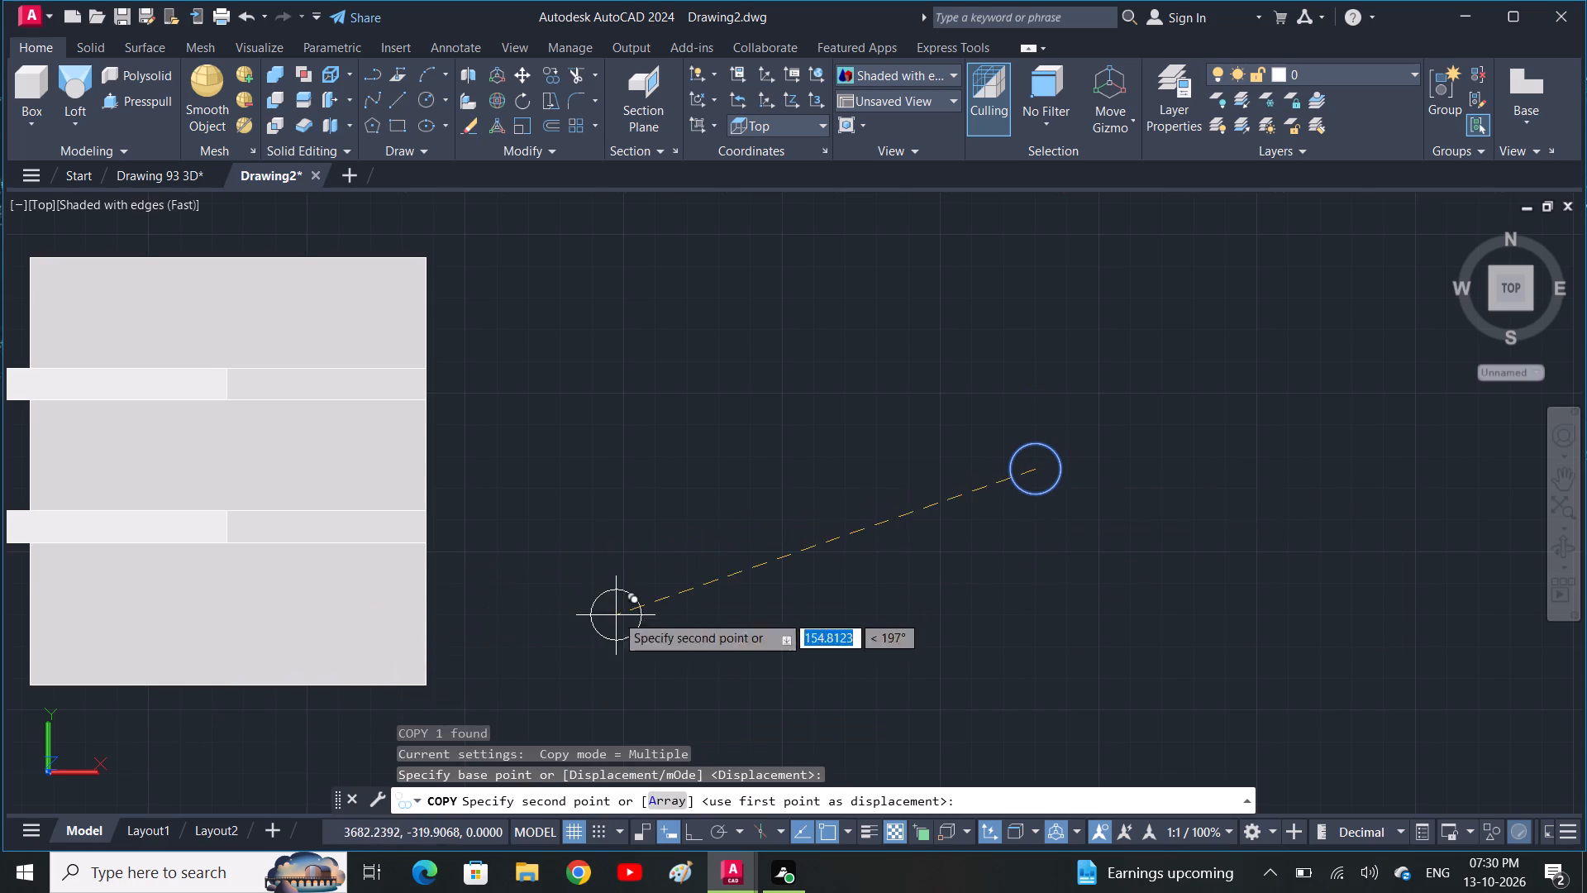
{"action": "left_click", "coordinate": [852, 602]}
{"action": "key", "text": "Escape"}
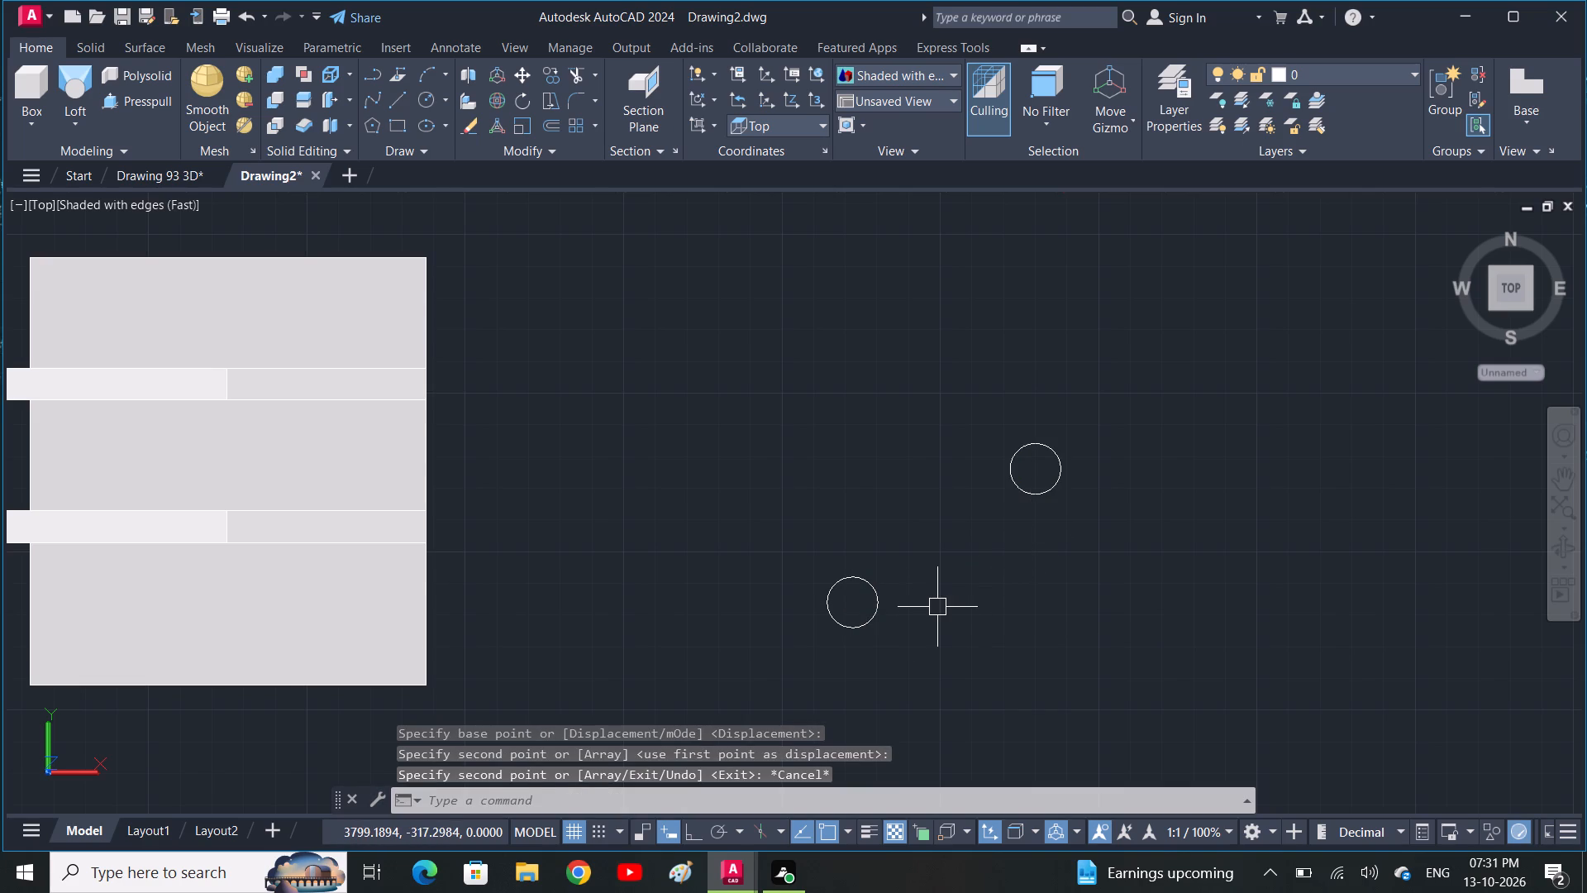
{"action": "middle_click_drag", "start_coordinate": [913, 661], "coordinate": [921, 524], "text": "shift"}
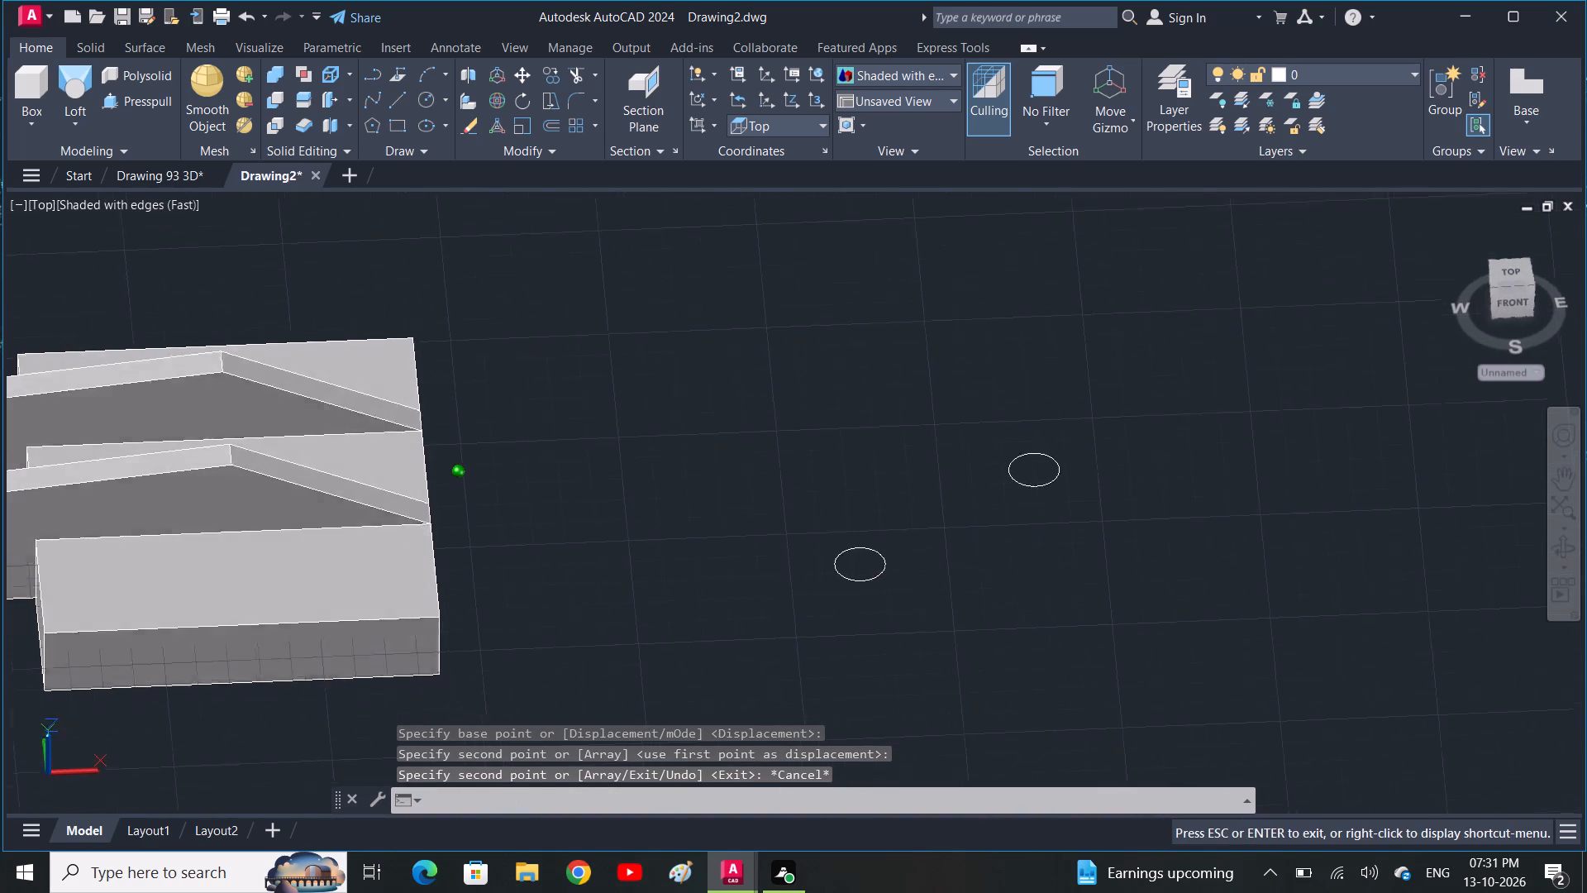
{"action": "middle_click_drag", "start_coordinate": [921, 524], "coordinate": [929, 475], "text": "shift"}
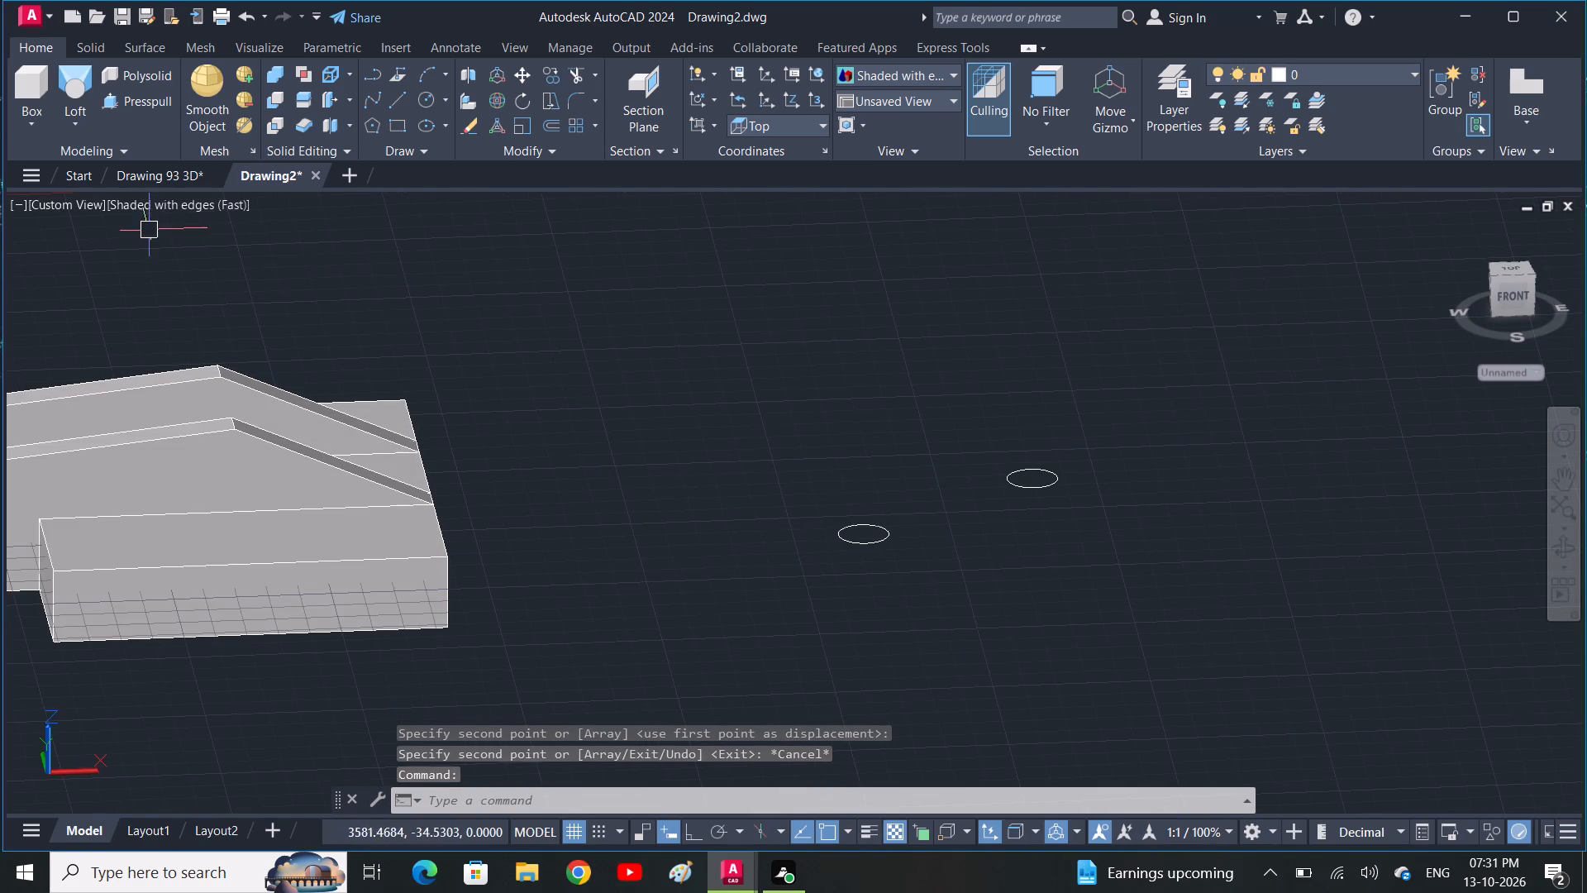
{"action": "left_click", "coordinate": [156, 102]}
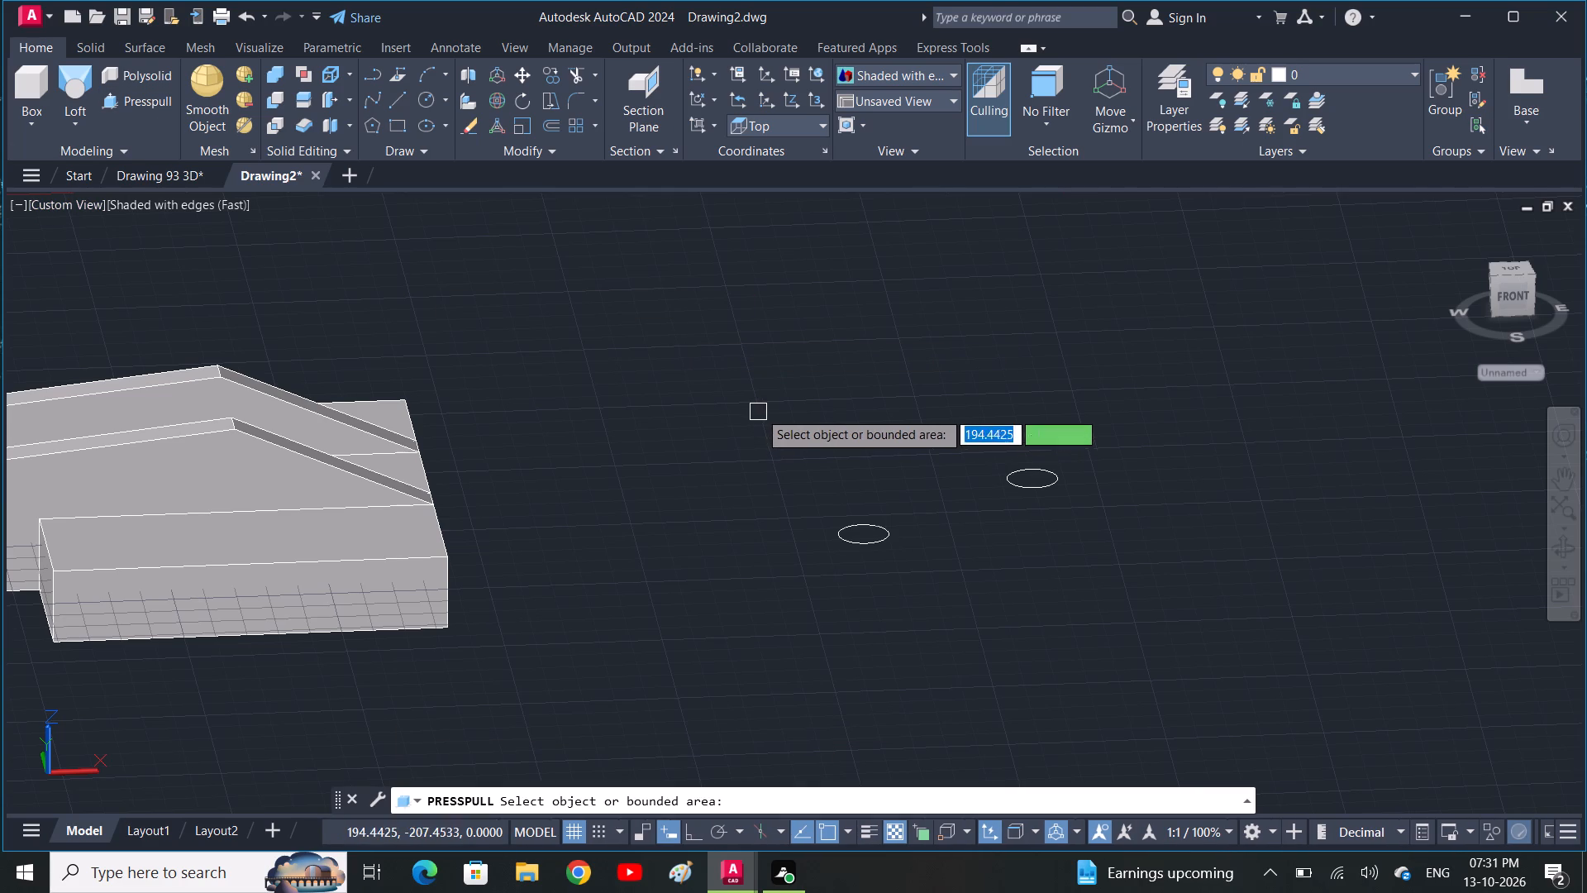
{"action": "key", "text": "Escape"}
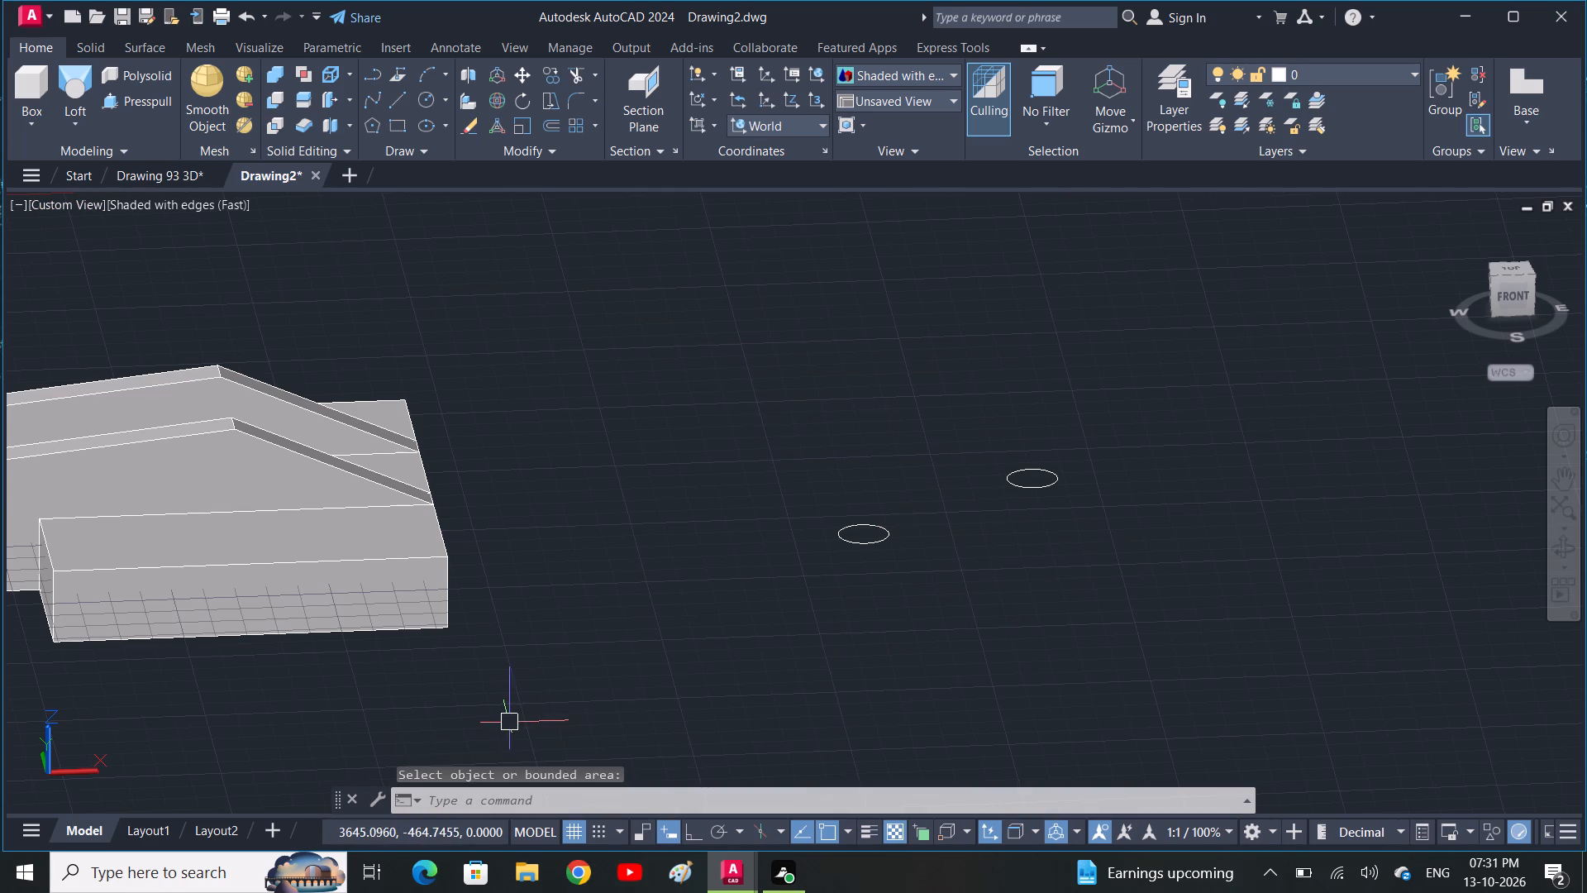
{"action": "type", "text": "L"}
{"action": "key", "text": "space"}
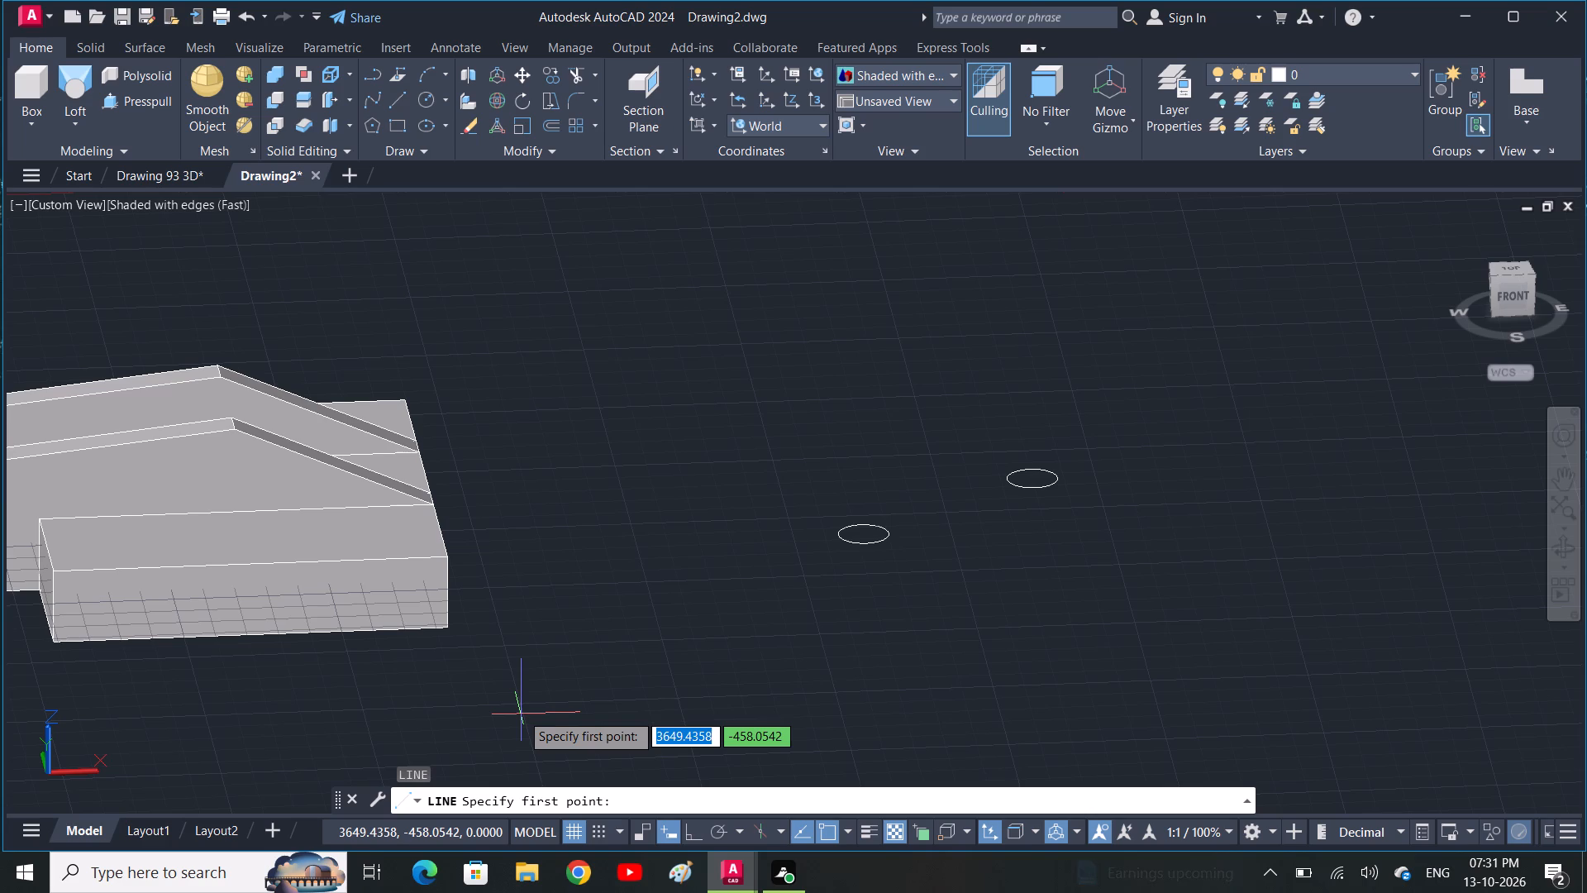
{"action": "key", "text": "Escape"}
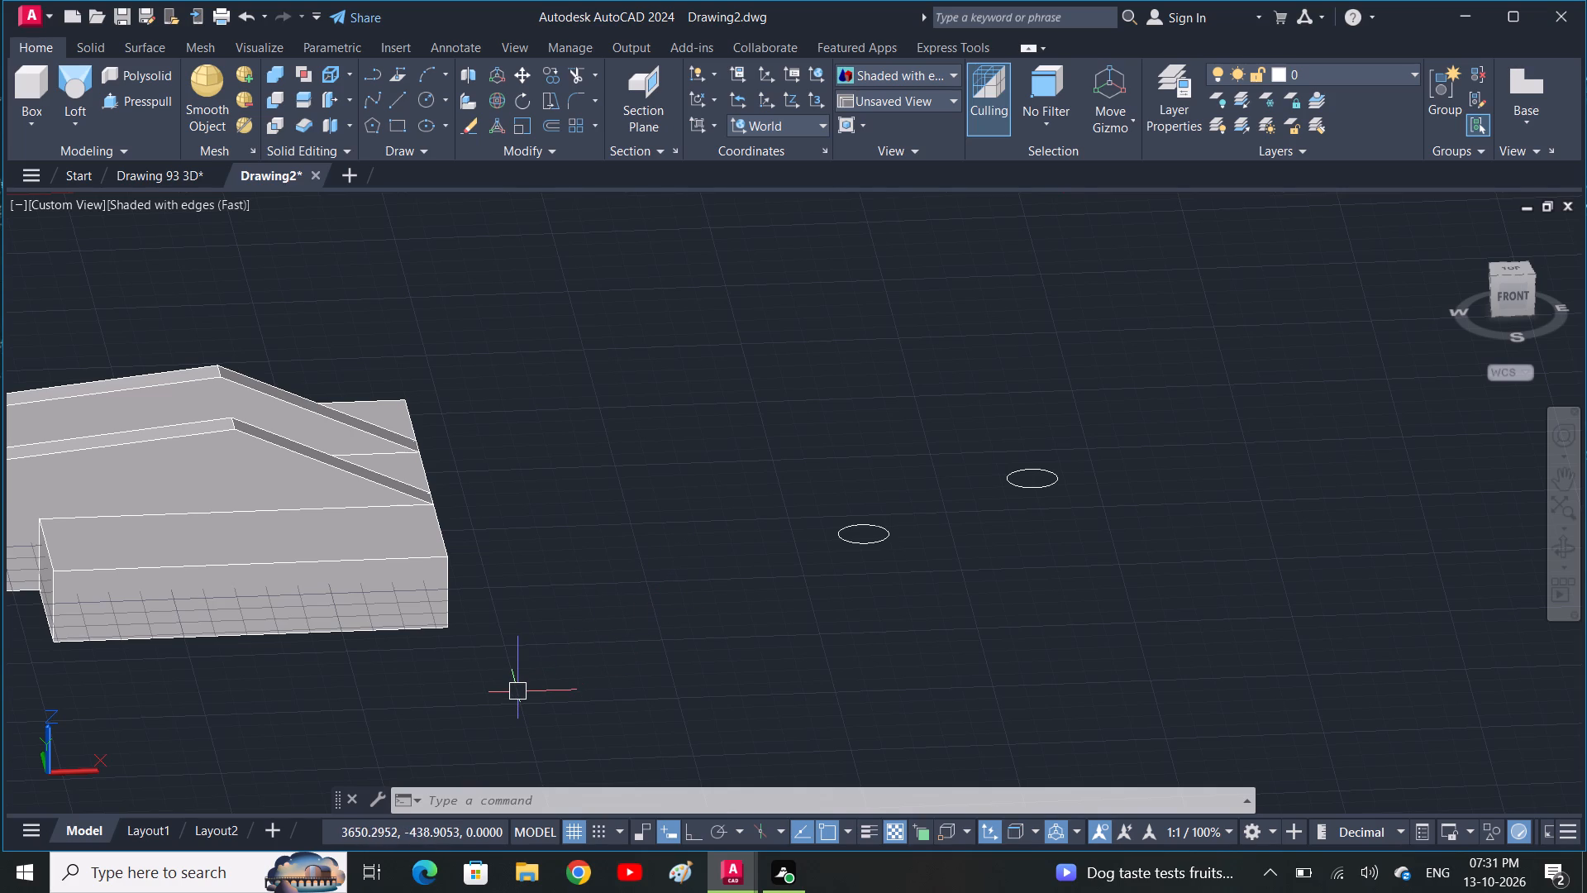
Copy the 16-diameter circle nearer the bracket from its centre to the midpoint of the wide side section's top end edge.
{"action": "left_click", "coordinate": [876, 622]}
{"action": "left_click", "coordinate": [857, 494]}
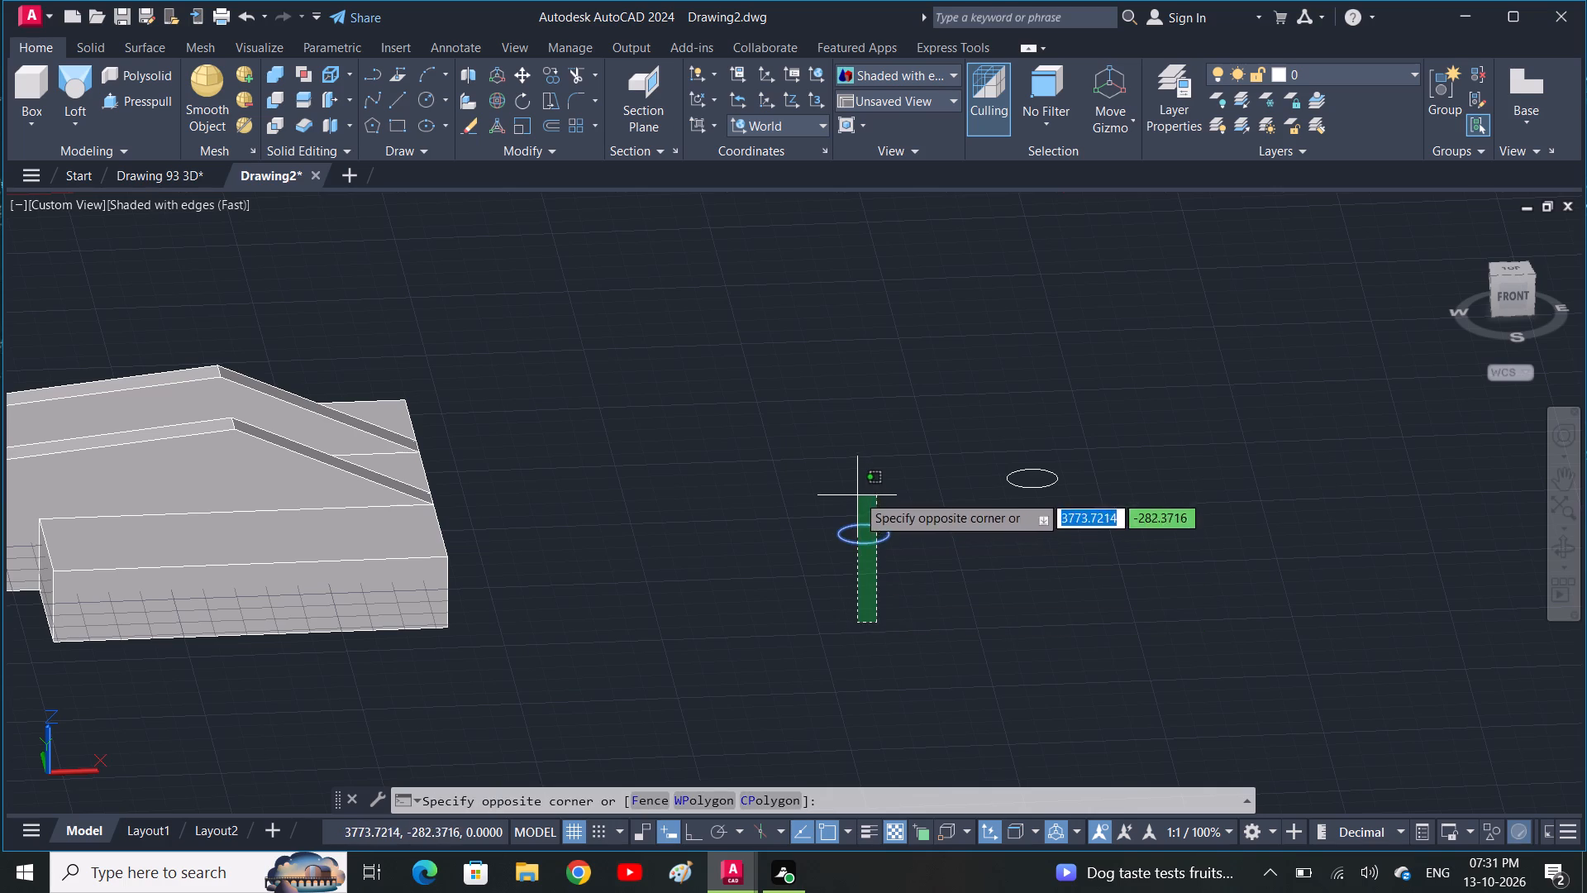
{"action": "key", "text": "c"}
{"action": "key", "text": "o"}
{"action": "key", "text": "space"}
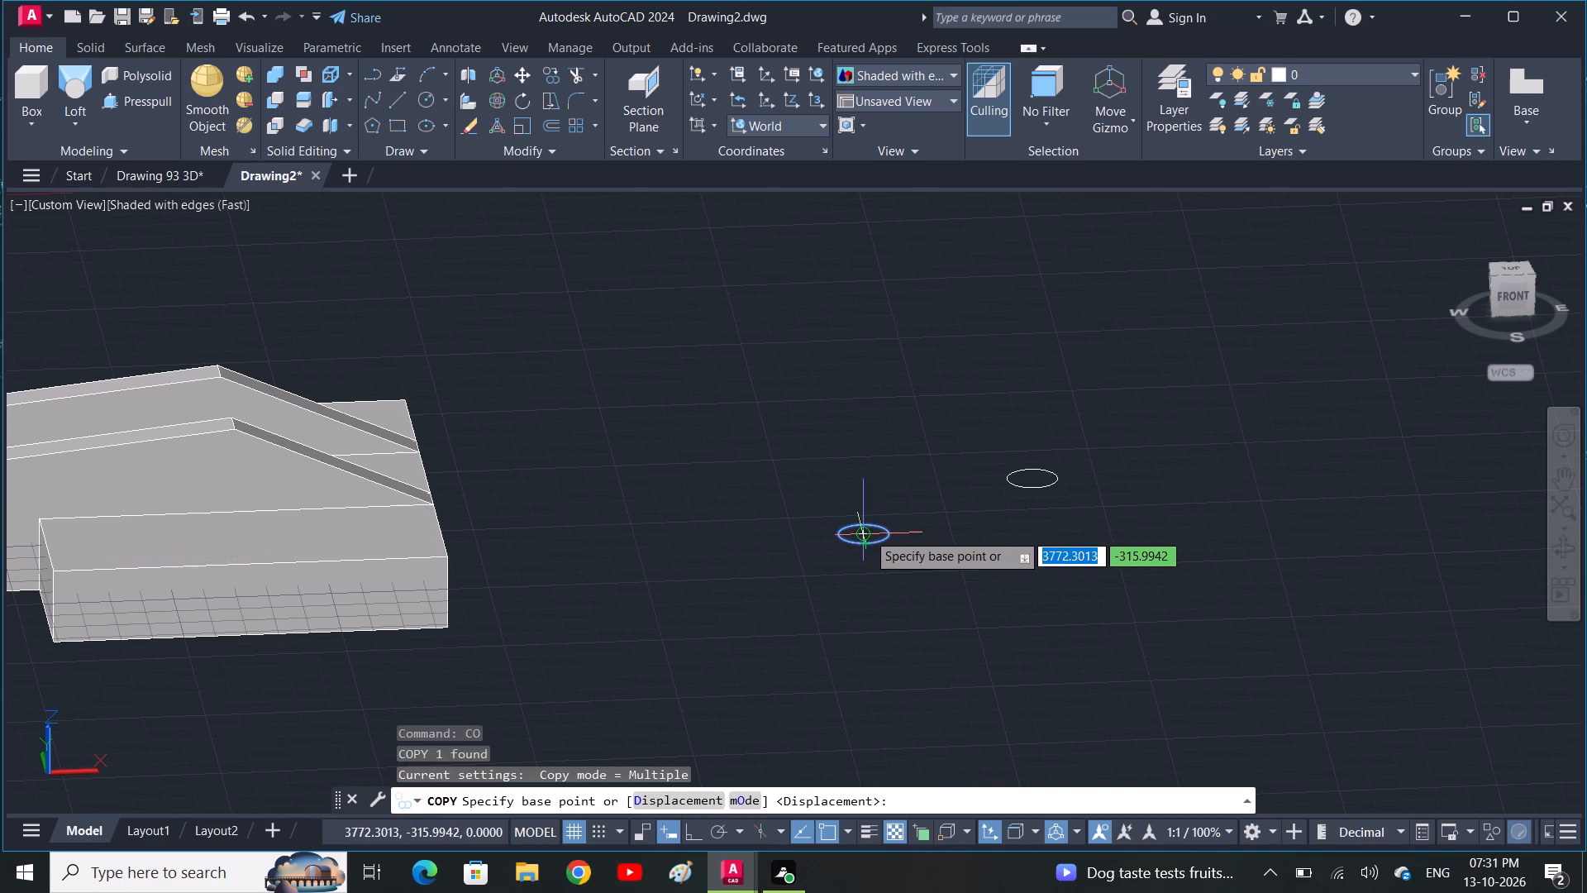
{"action": "left_click", "coordinate": [867, 530]}
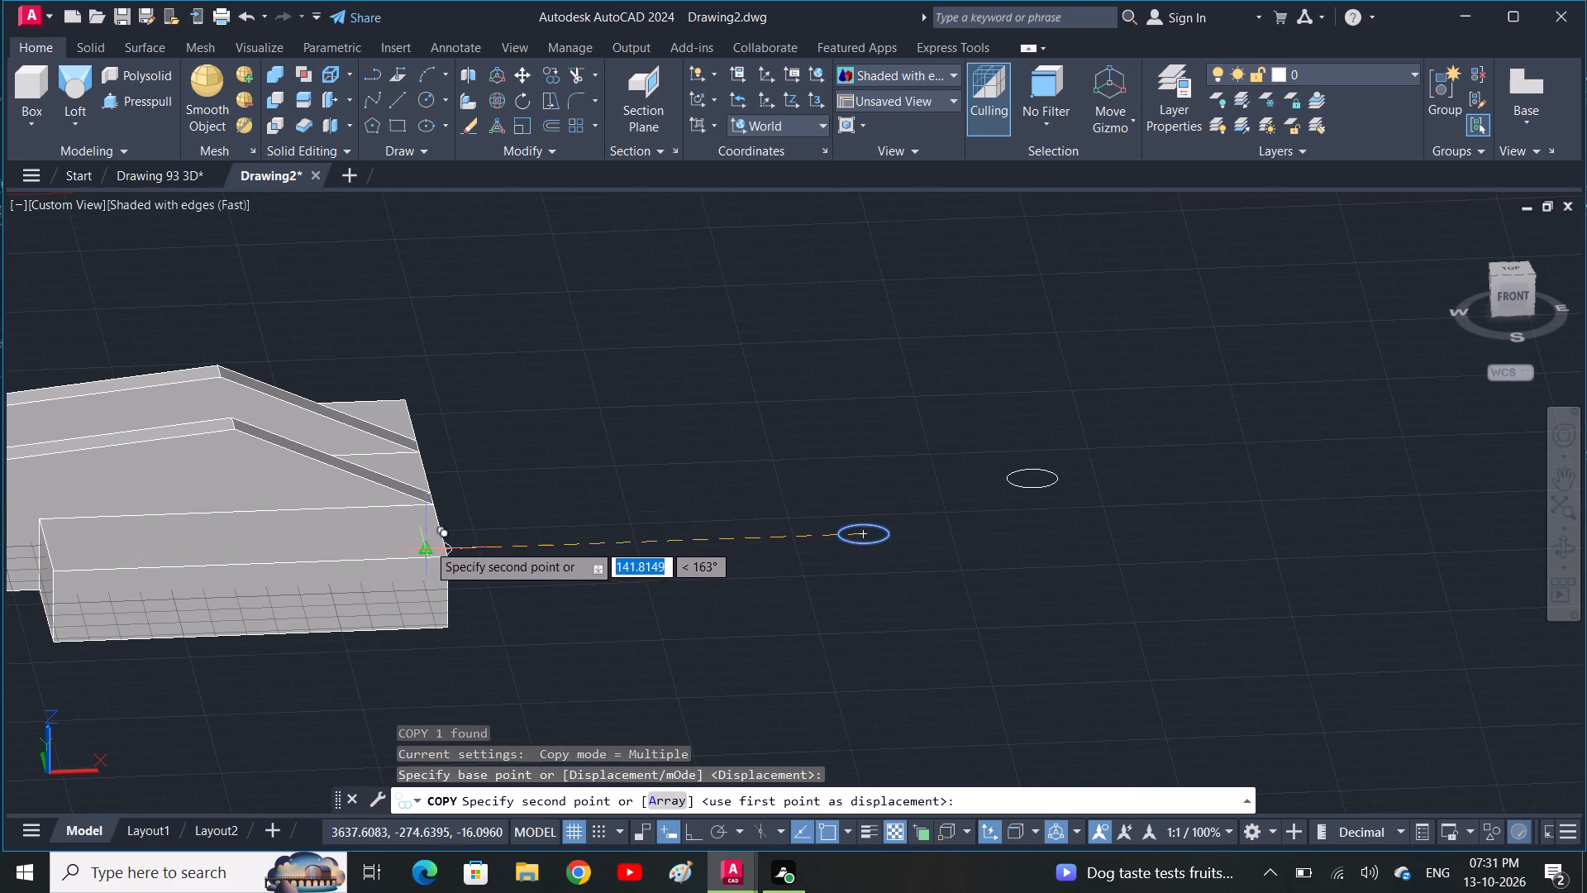
{"action": "scroll", "coordinate": [434, 522], "scroll_direction": "up", "scroll_amount": 2}
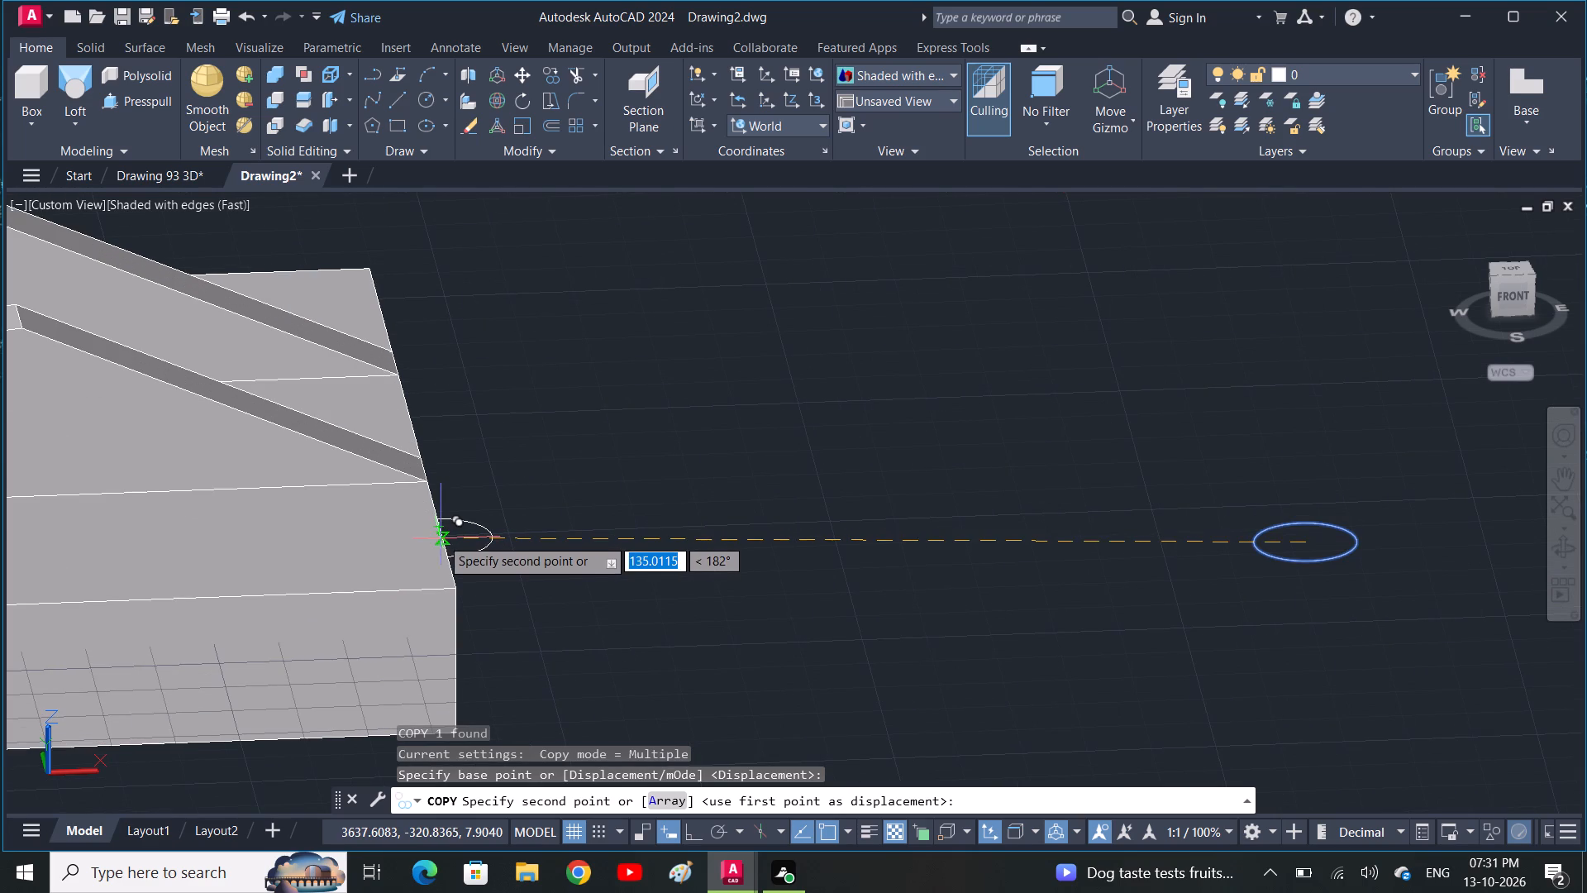
{"action": "left_click", "coordinate": [442, 520]}
{"action": "key", "text": "space"}
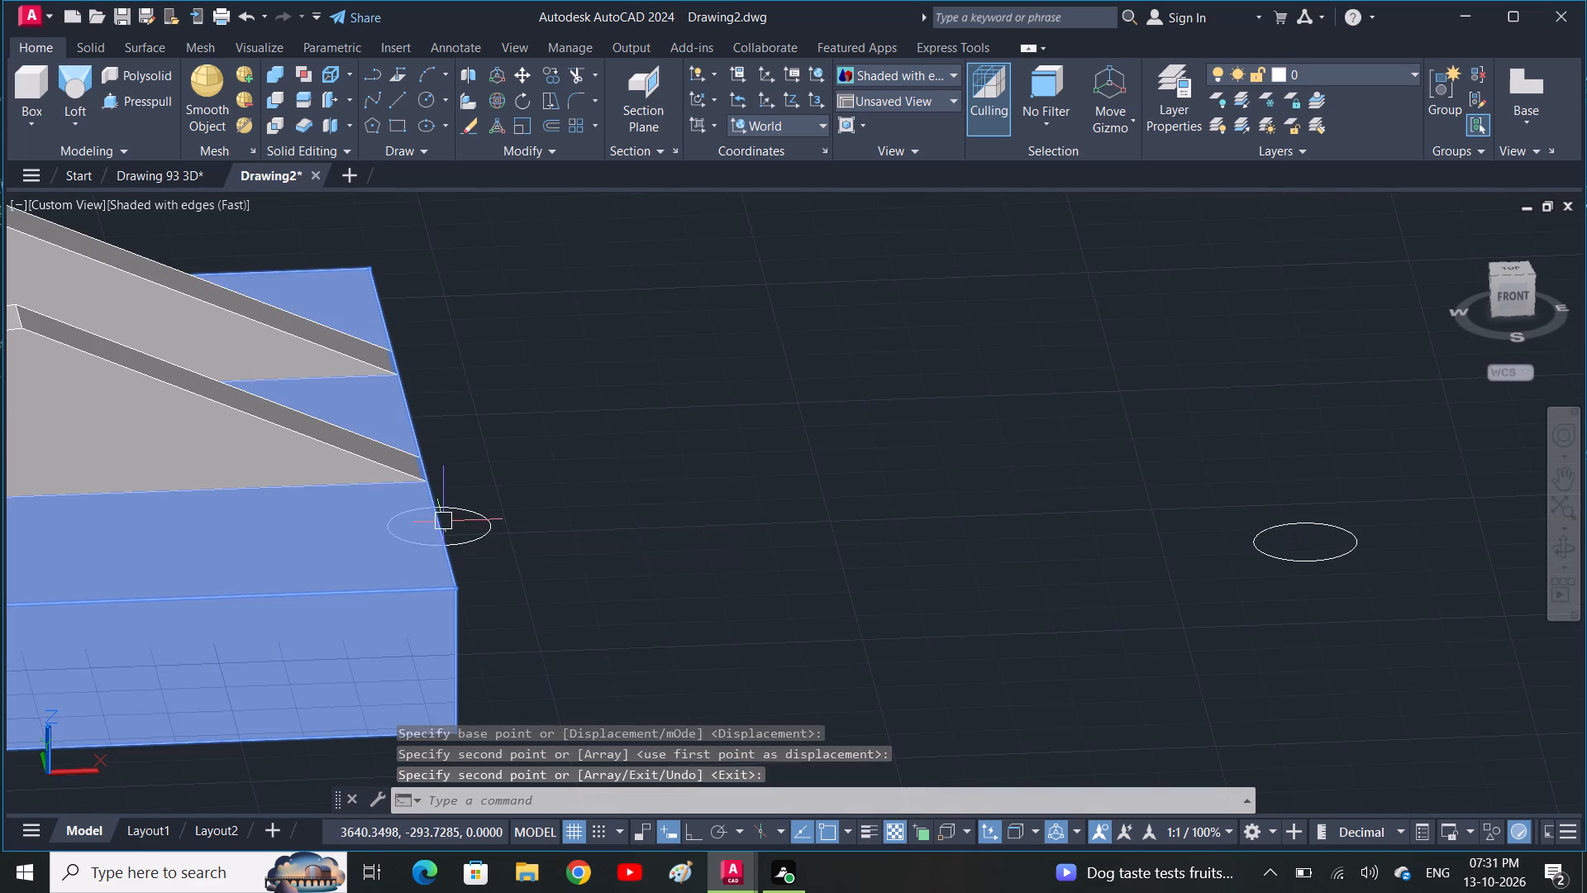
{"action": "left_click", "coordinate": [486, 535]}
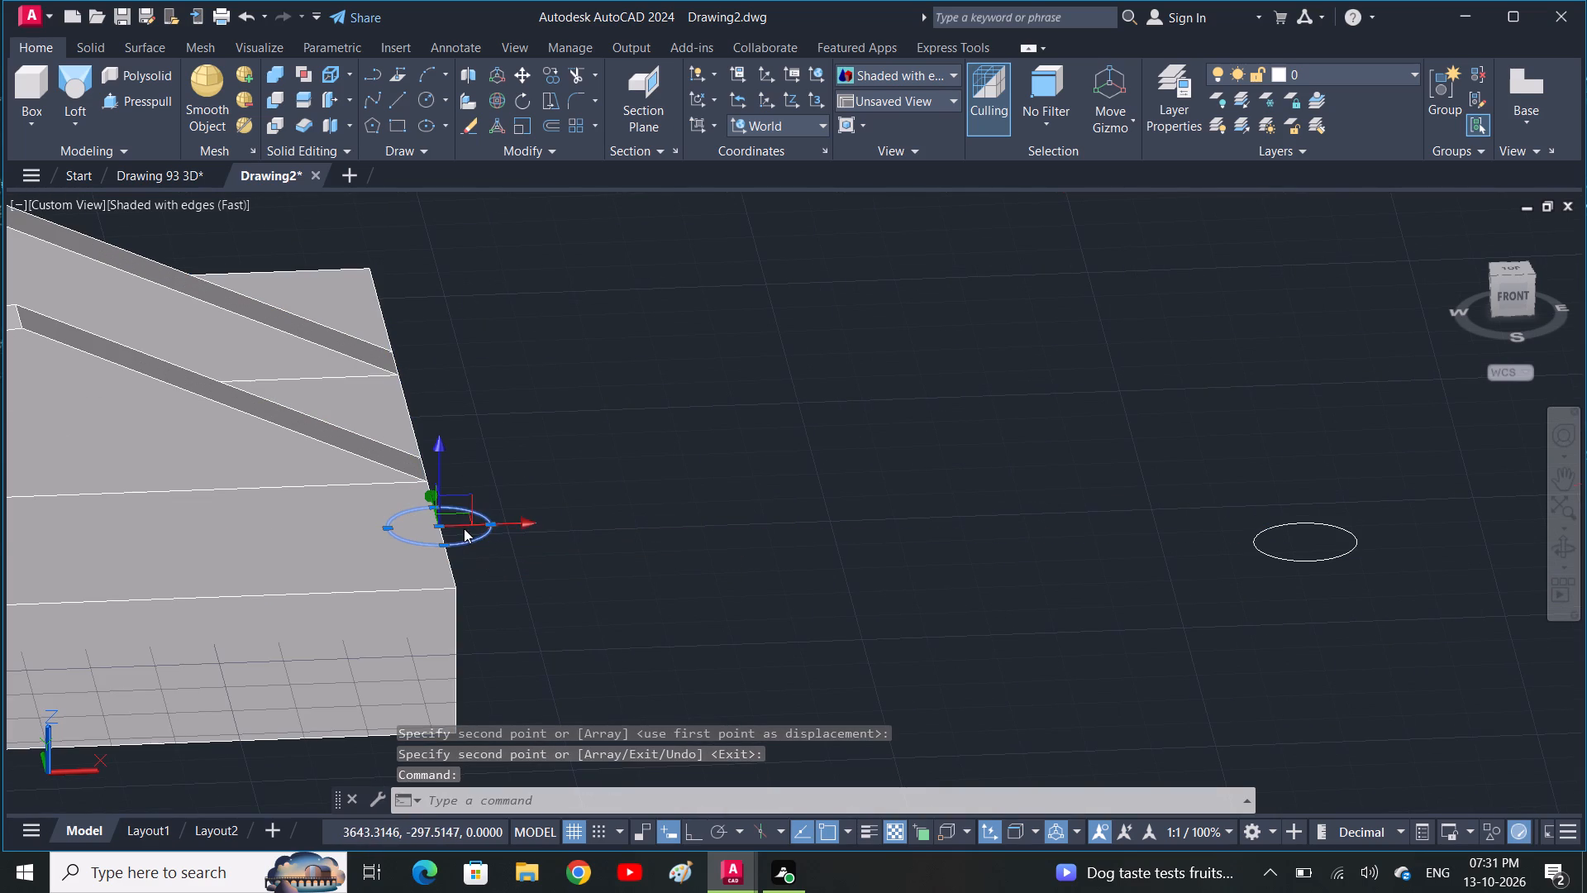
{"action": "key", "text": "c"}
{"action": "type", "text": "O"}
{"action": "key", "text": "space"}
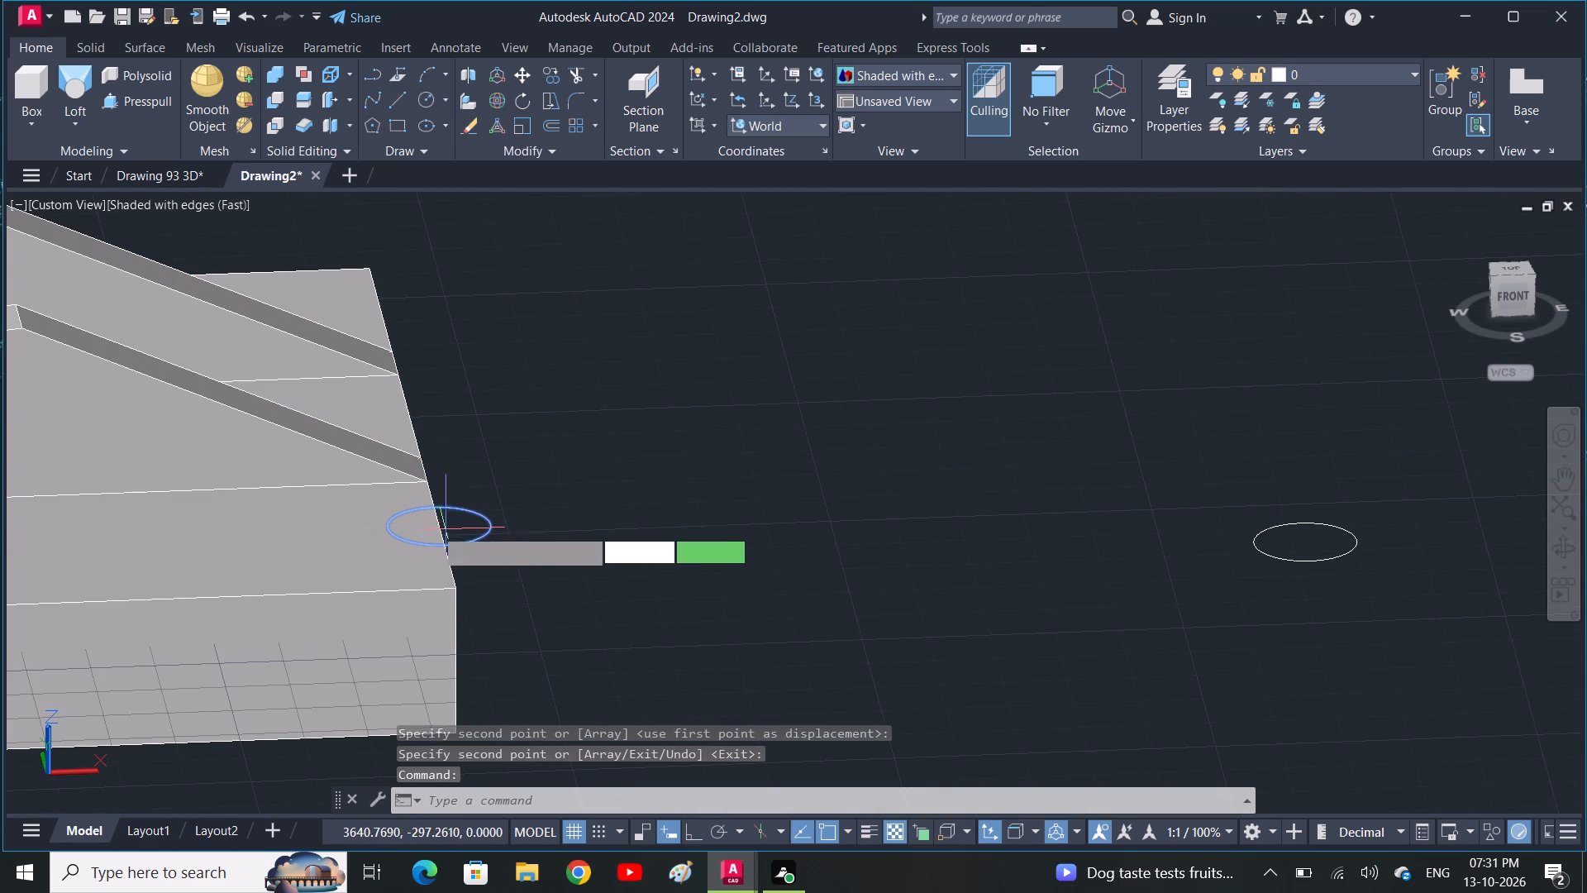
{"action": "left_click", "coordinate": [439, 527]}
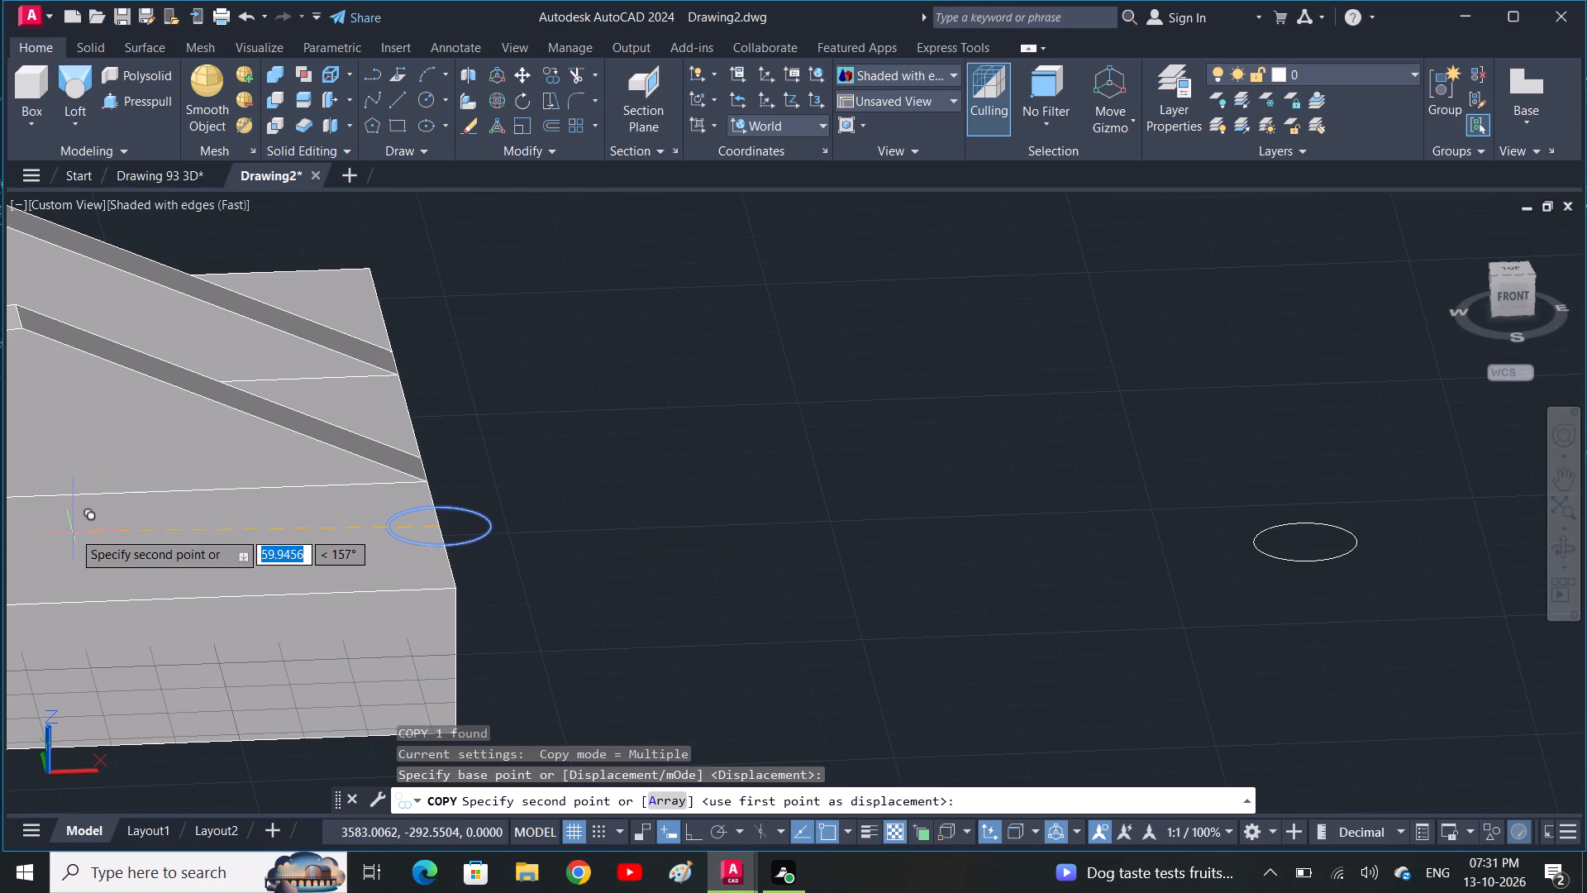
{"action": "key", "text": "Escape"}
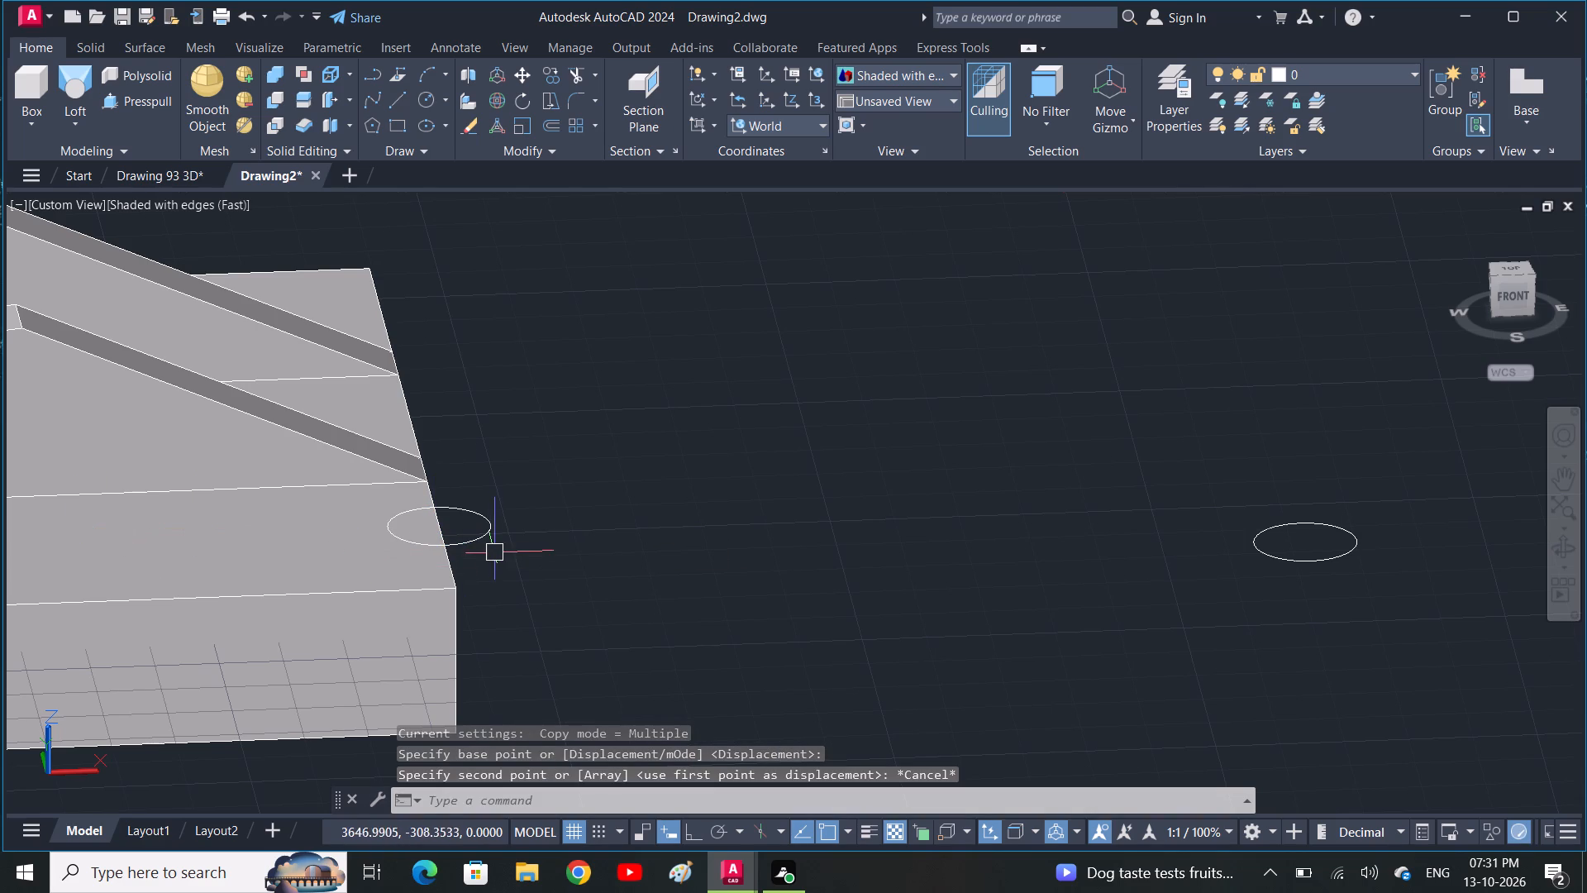
Move the circle on the base's end edge 40 inward along the top face, with Ortho on.
{"action": "left_click", "coordinate": [486, 542]}
{"action": "type", "text": "M"}
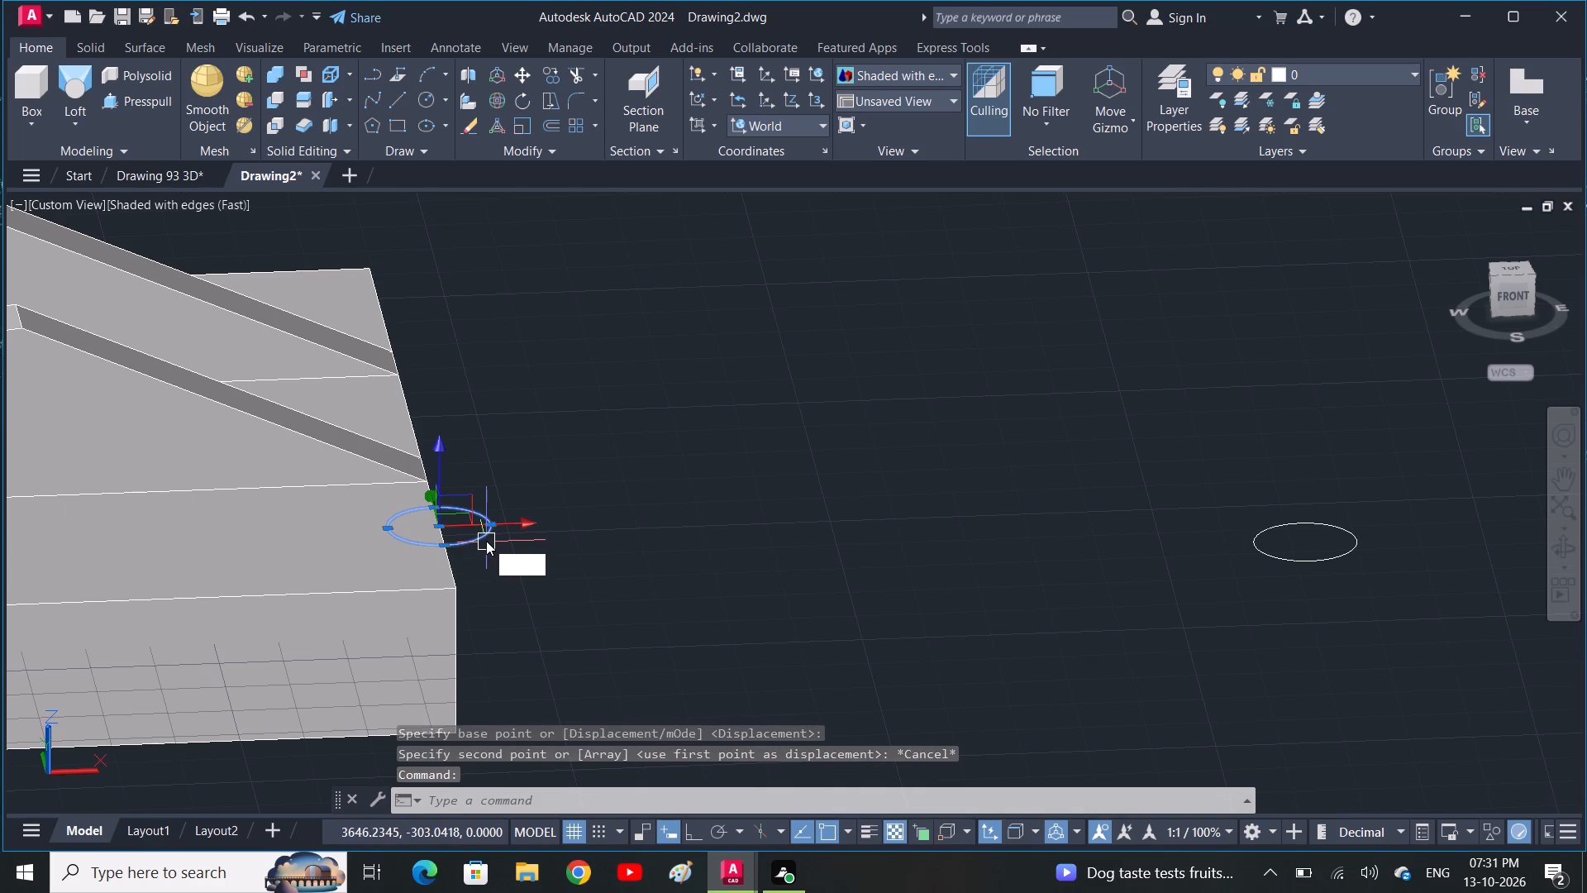
{"action": "key", "text": "space"}
{"action": "left_click", "coordinate": [438, 528]}
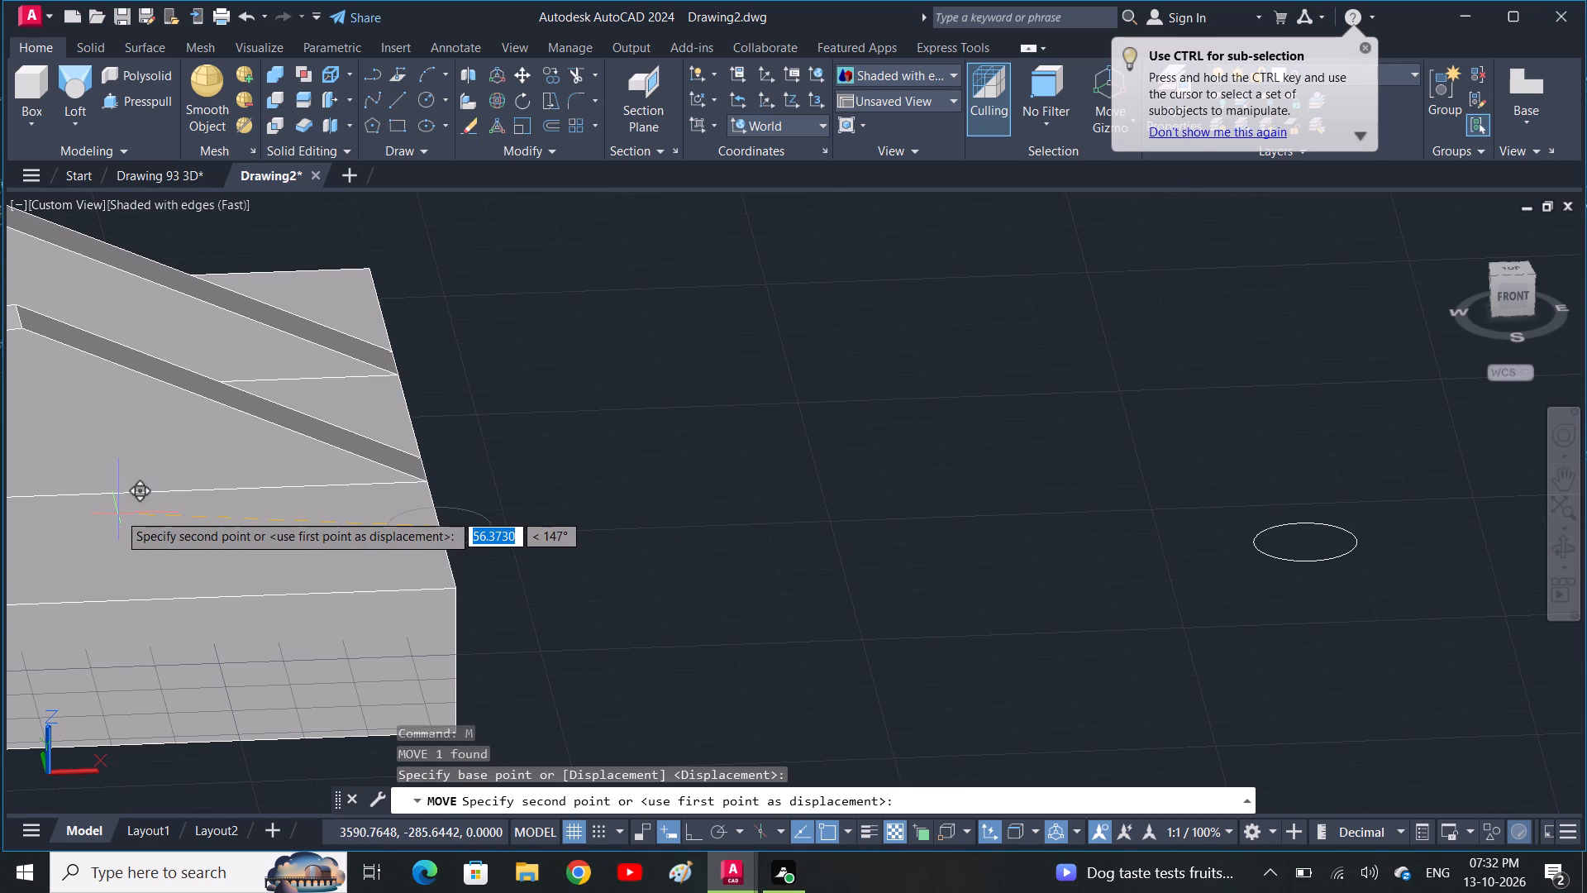
{"action": "key", "text": "F8"}
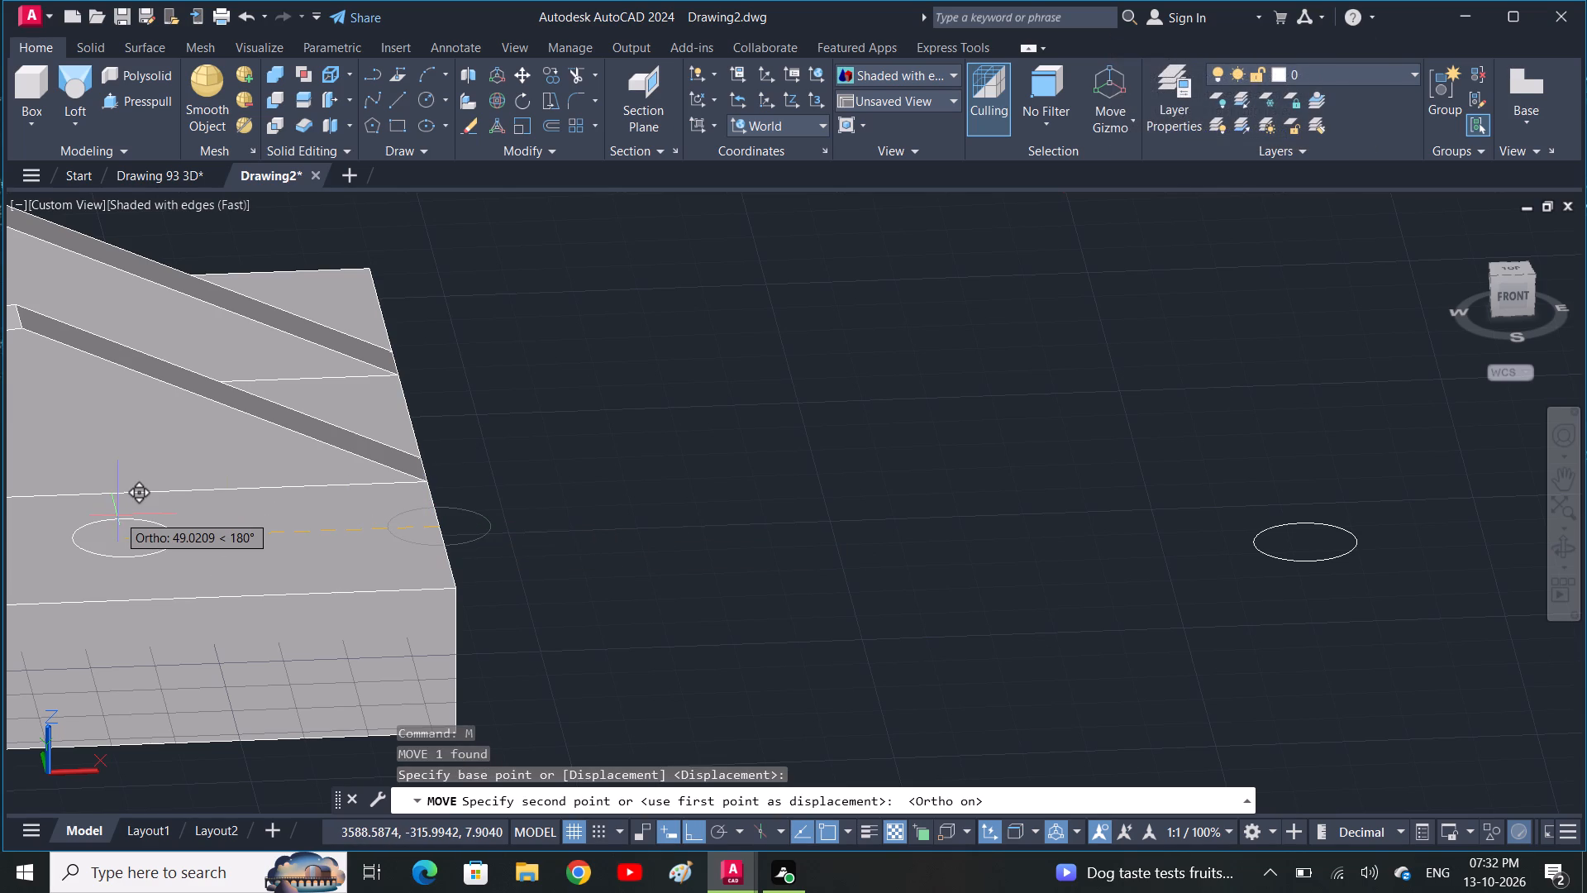
{"action": "type", "text": "40"}
{"action": "key", "text": "space"}
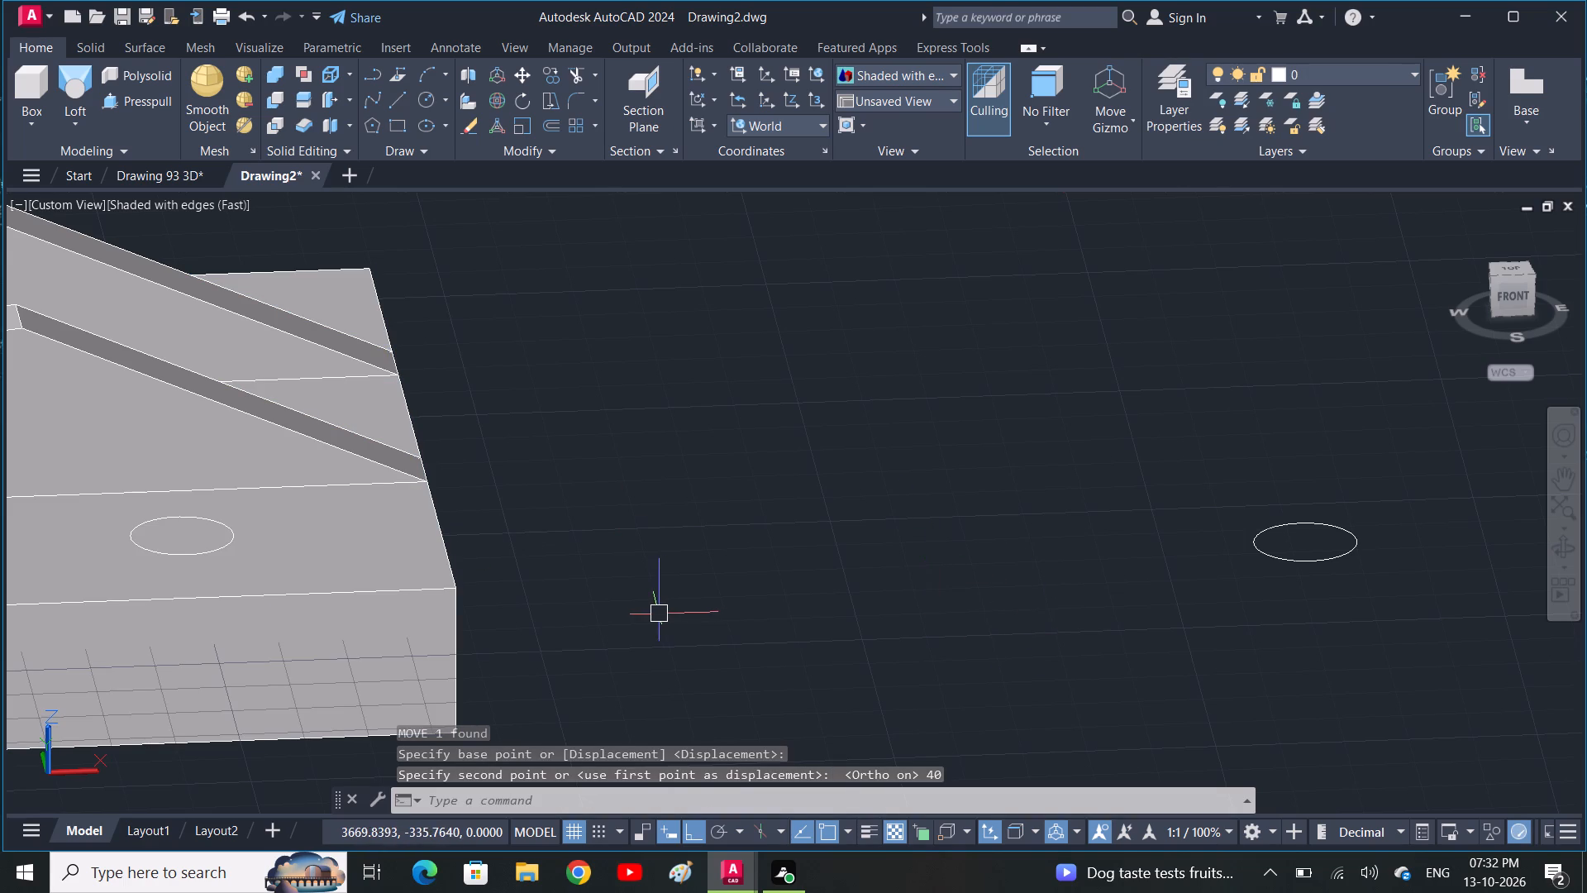
Move the loose 16-diameter circle nearer the bracket using a displacement picked beside the circle.
{"action": "middle_click_drag", "start_coordinate": [690, 572], "coordinate": [787, 499], "text": "shift"}
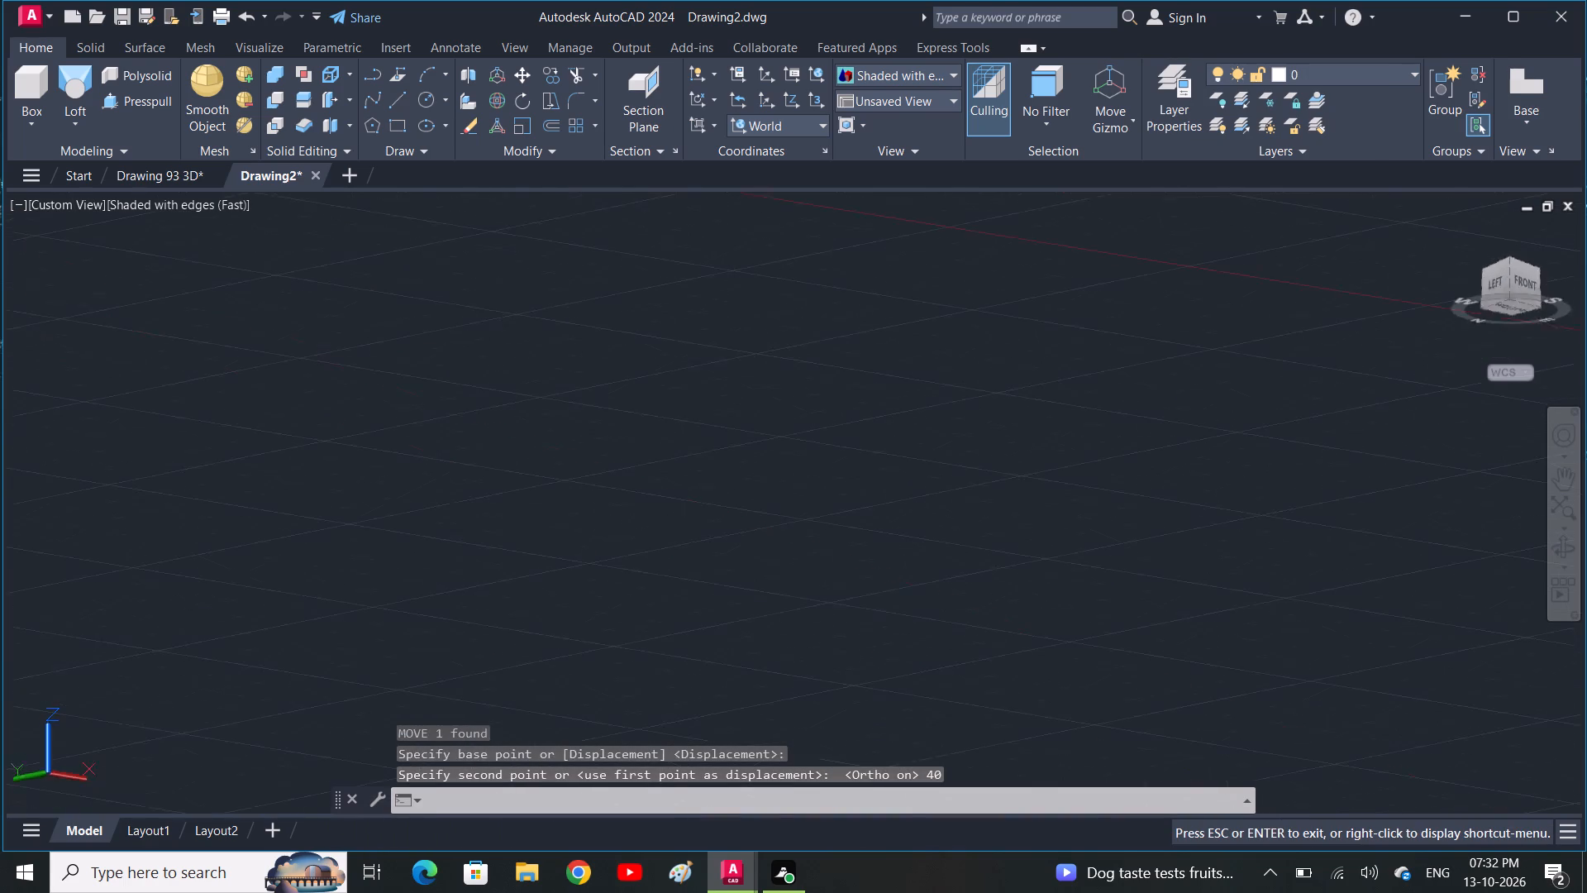
{"action": "middle_click_drag", "start_coordinate": [787, 499], "coordinate": [755, 585], "text": "shift"}
{"action": "scroll", "coordinate": [821, 575], "scroll_direction": "down", "scroll_amount": 1}
{"action": "middle_click_drag", "start_coordinate": [951, 679], "coordinate": [921, 645]}
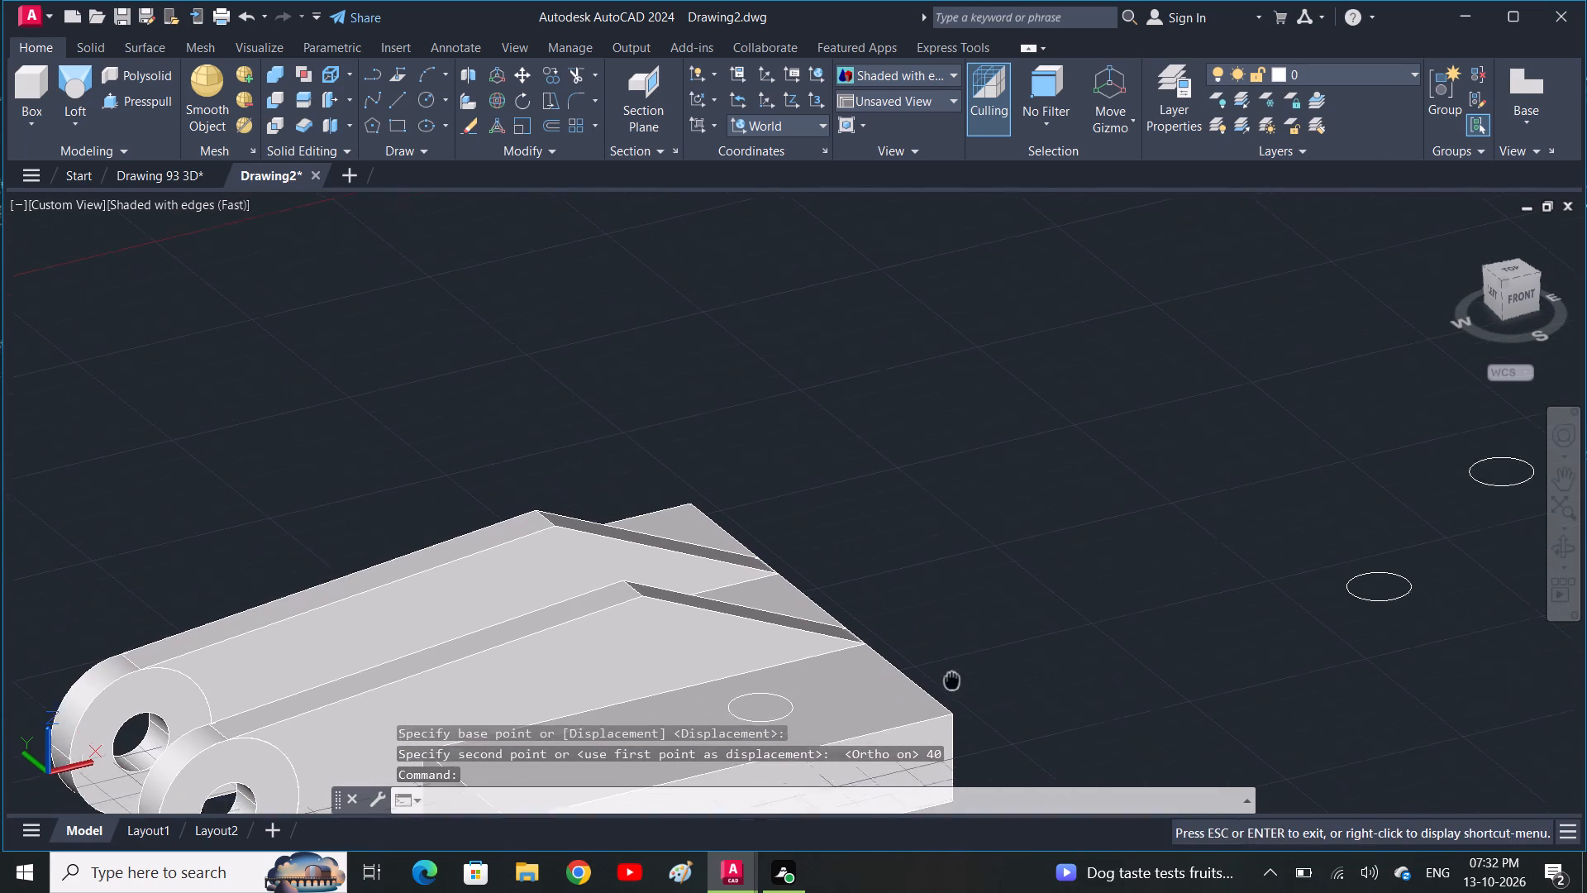
{"action": "middle_click_drag", "start_coordinate": [921, 645], "coordinate": [743, 520]}
{"action": "left_click", "coordinate": [1211, 441]}
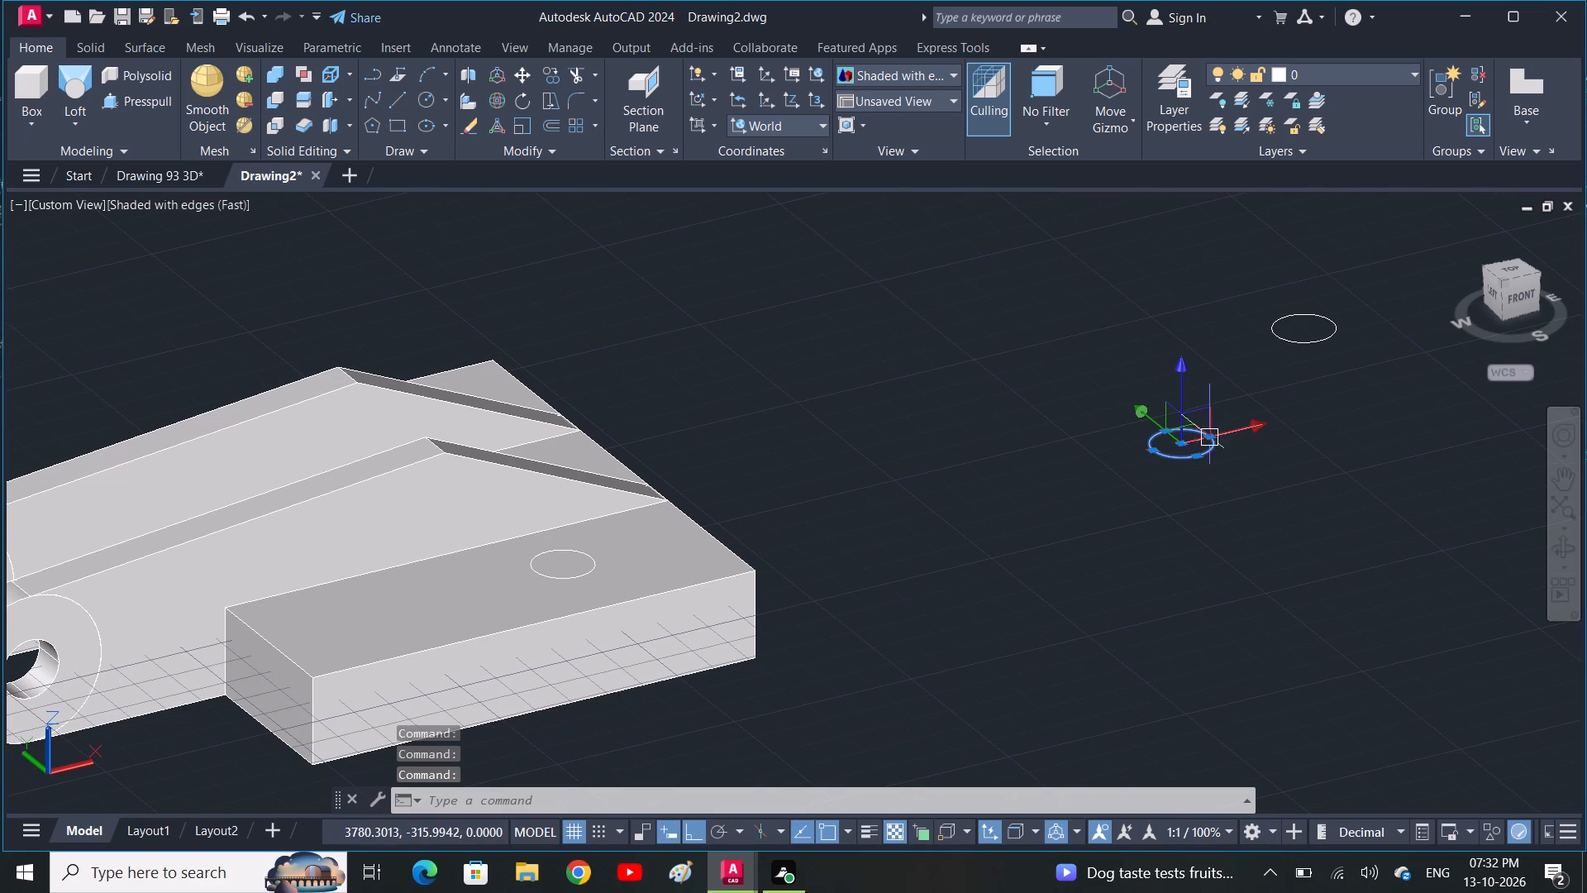
{"action": "type", "text": "M"}
{"action": "key", "text": "space"}
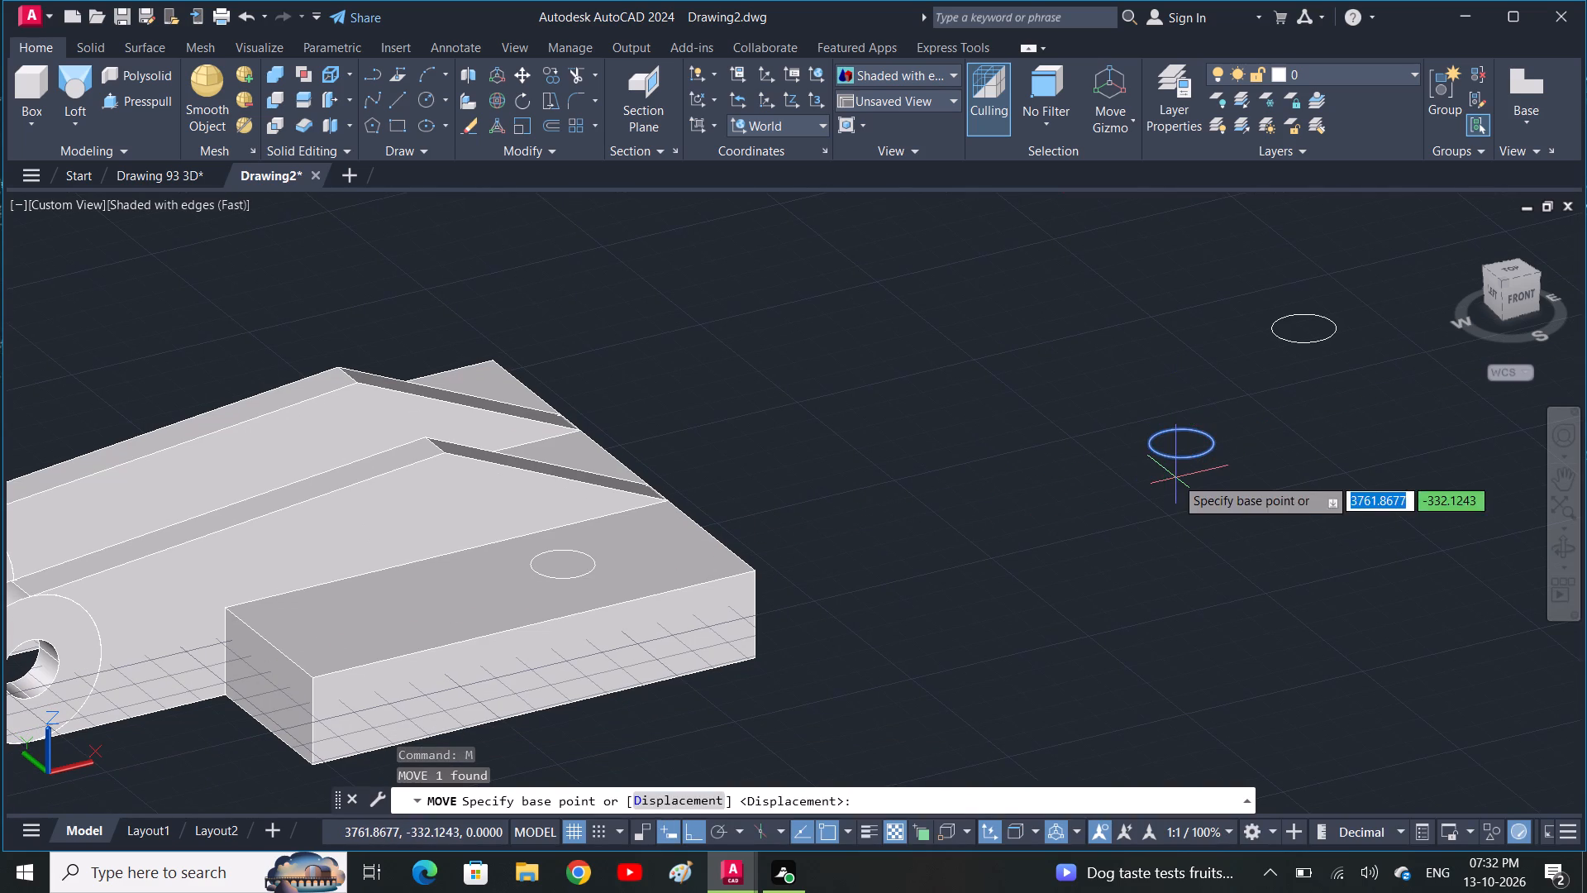
{"action": "middle_click_drag", "start_coordinate": [1086, 544], "coordinate": [994, 619], "text": "shift"}
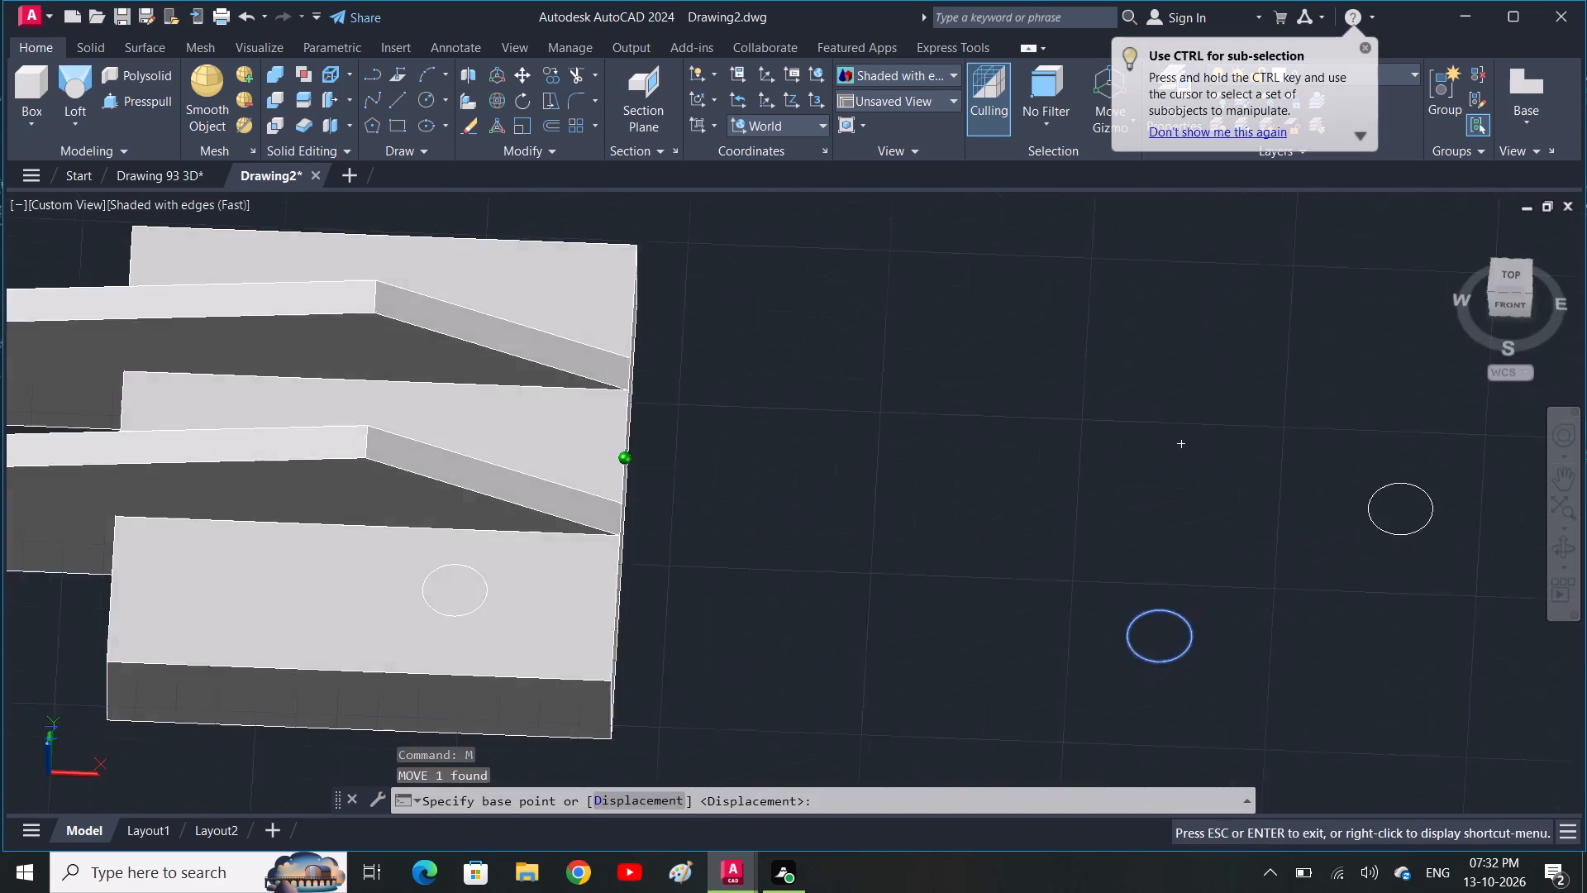
{"action": "middle_click_drag", "start_coordinate": [994, 619], "coordinate": [708, 497], "text": "shift"}
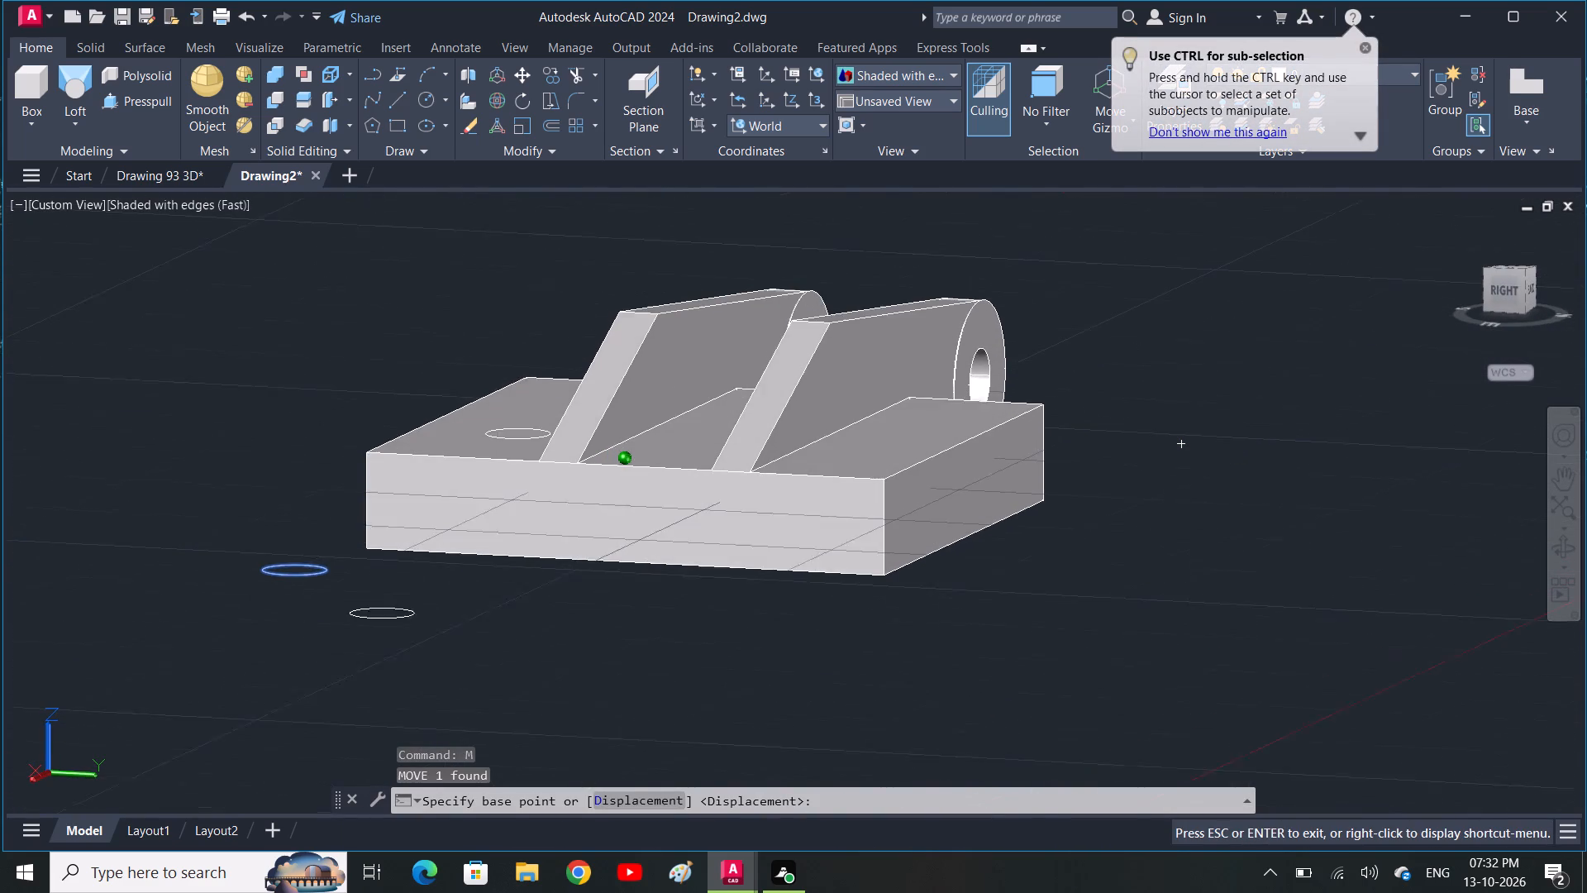
{"action": "middle_click_drag", "start_coordinate": [708, 497], "coordinate": [708, 499], "text": "shift"}
{"action": "key", "text": "space"}
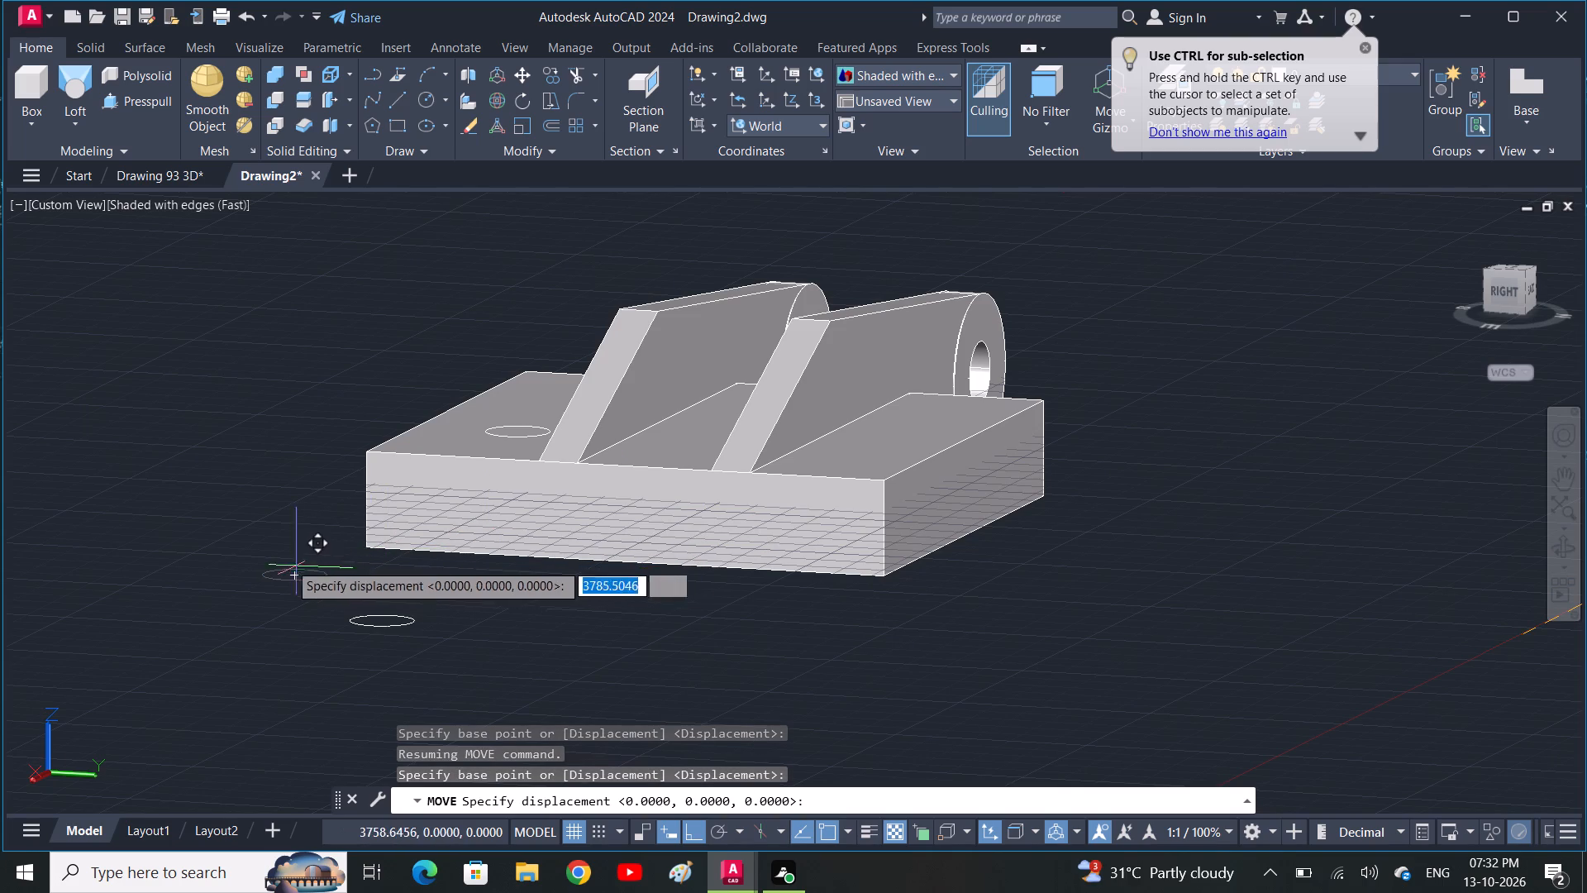
{"action": "left_click", "coordinate": [319, 568]}
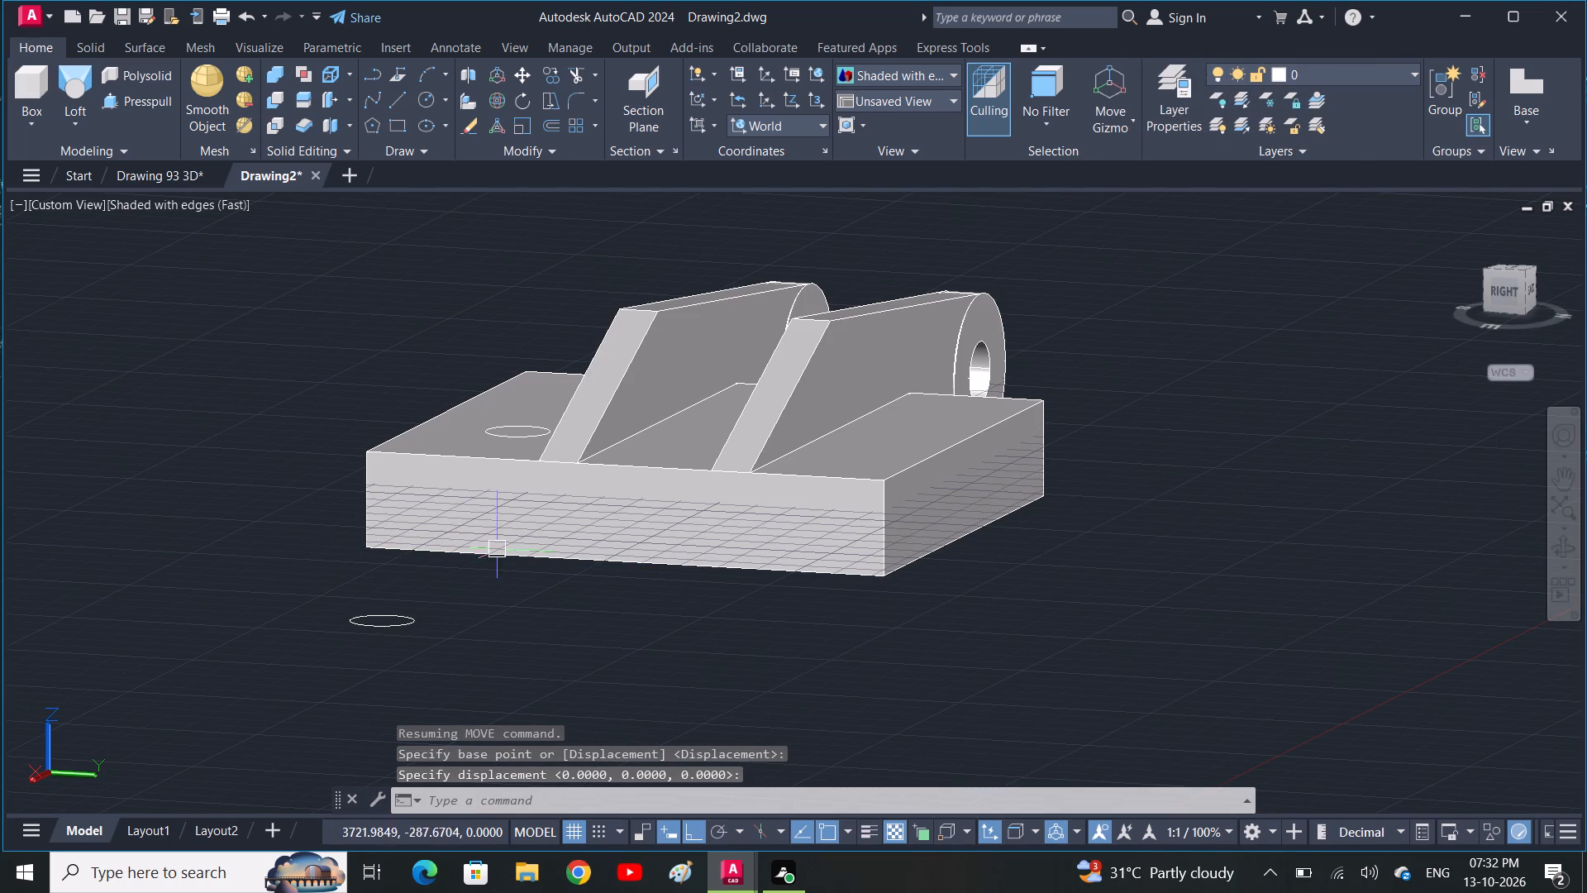
{"action": "key", "text": "Escape"}
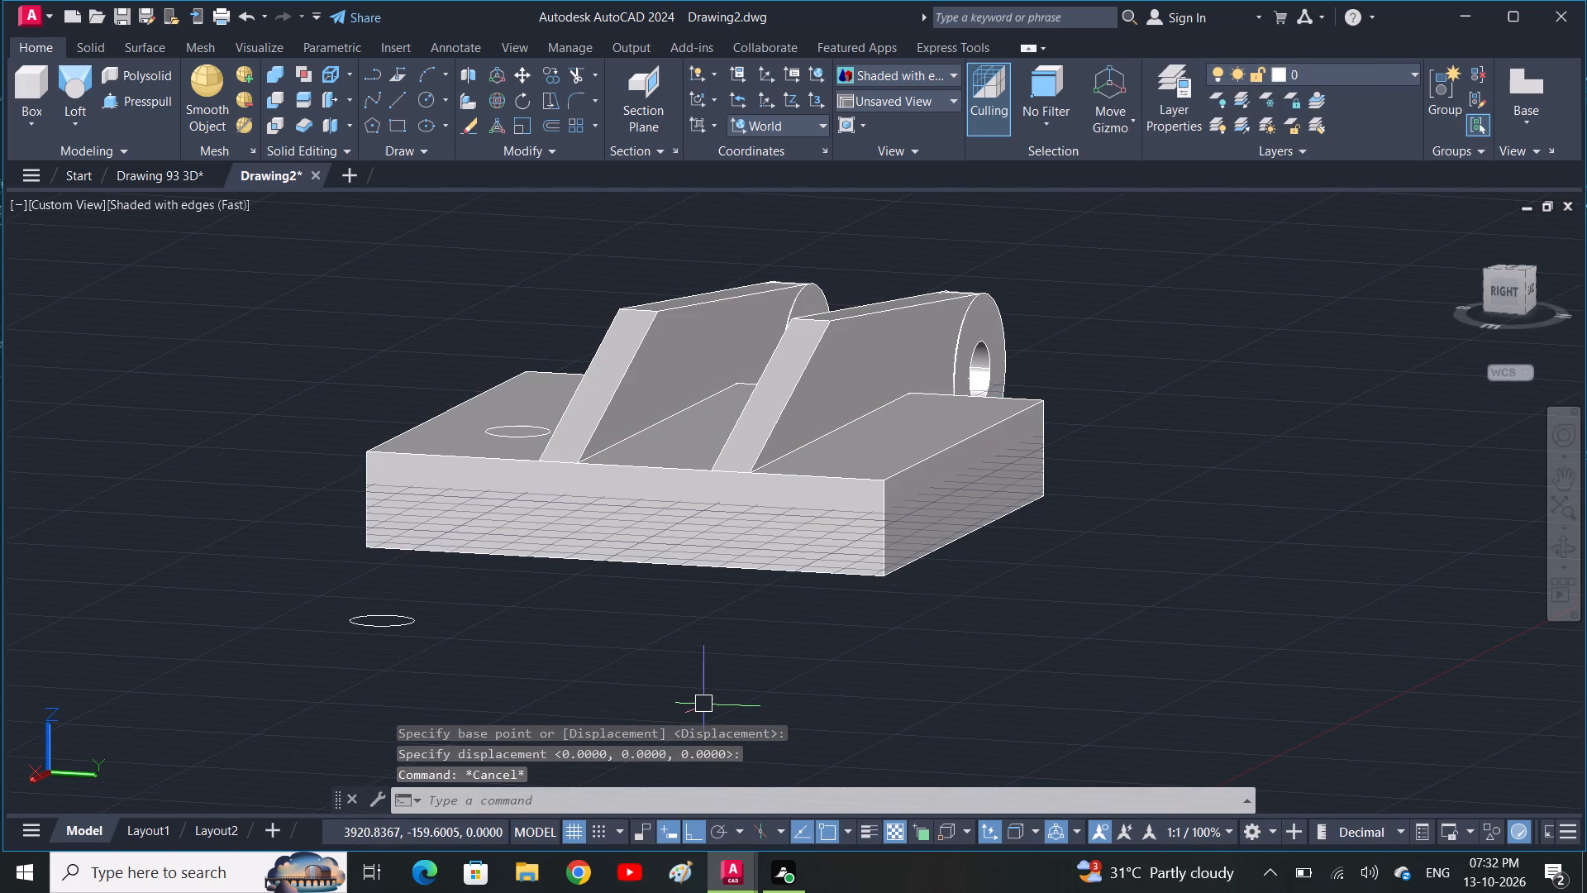
Move the remaining loose circle by its quadrant onto the outer top corner of the base's opposite side section.
{"action": "type", "text": "M"}
{"action": "key", "text": "space"}
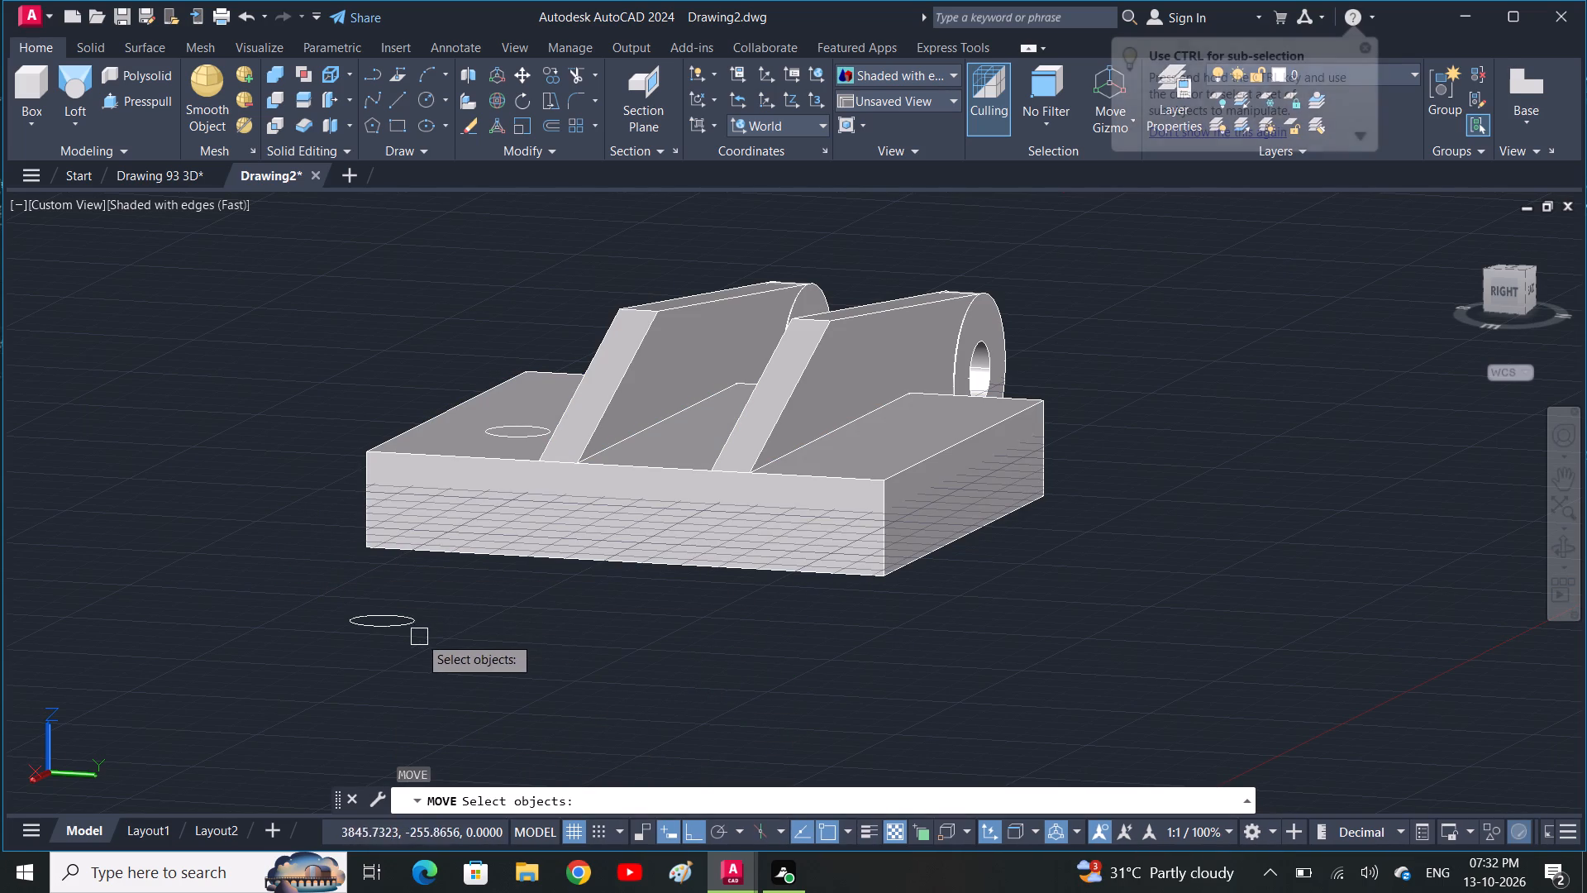
{"action": "left_click", "coordinate": [393, 623]}
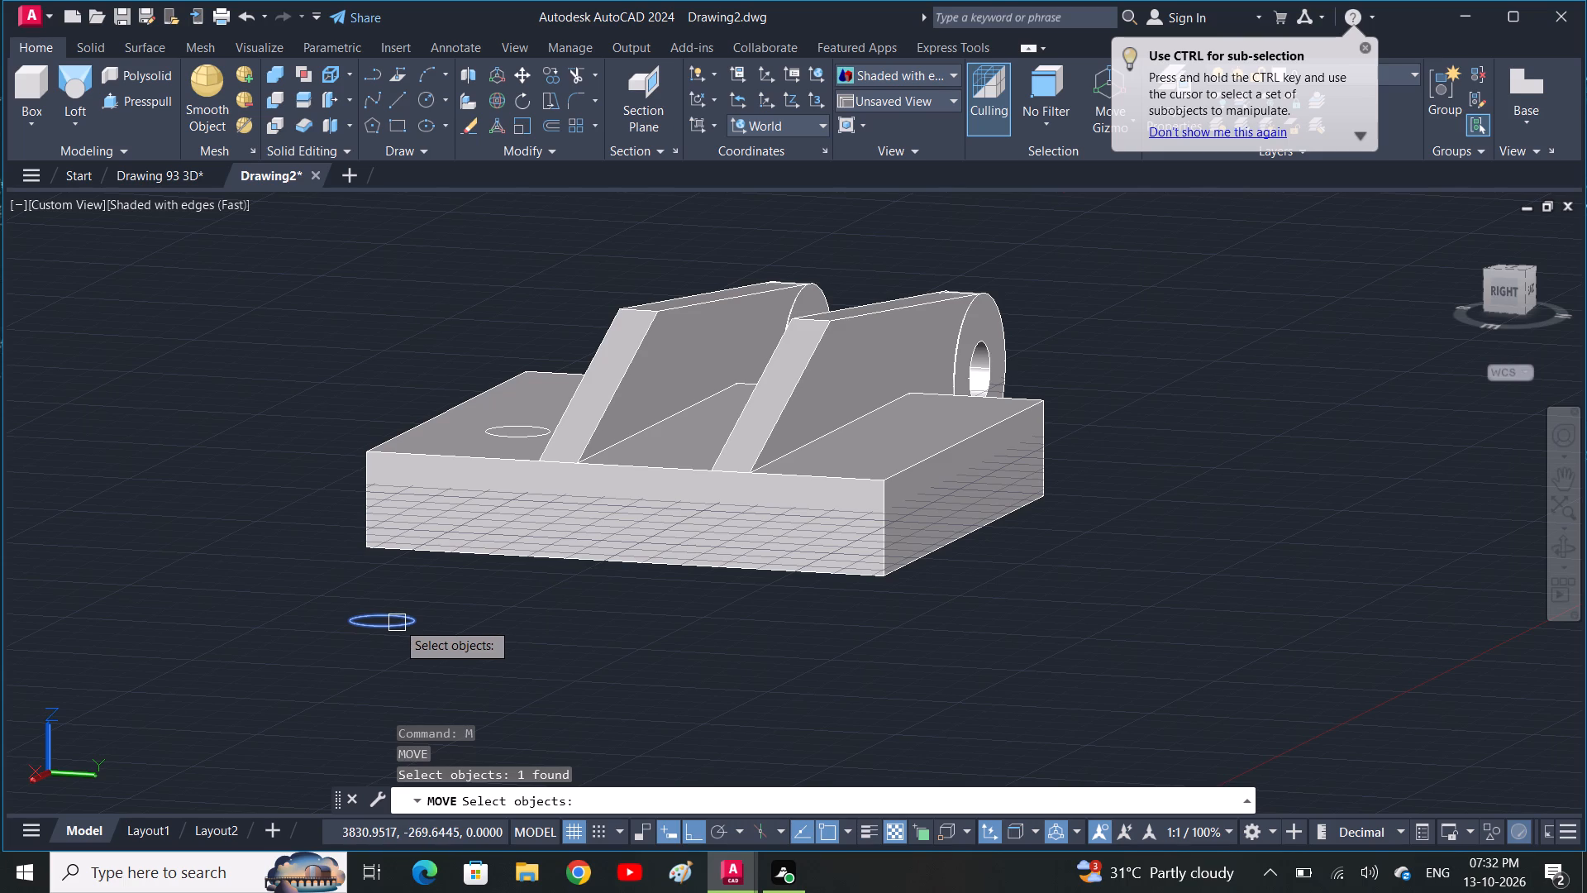
{"action": "key", "text": "space"}
{"action": "left_click", "coordinate": [409, 622]}
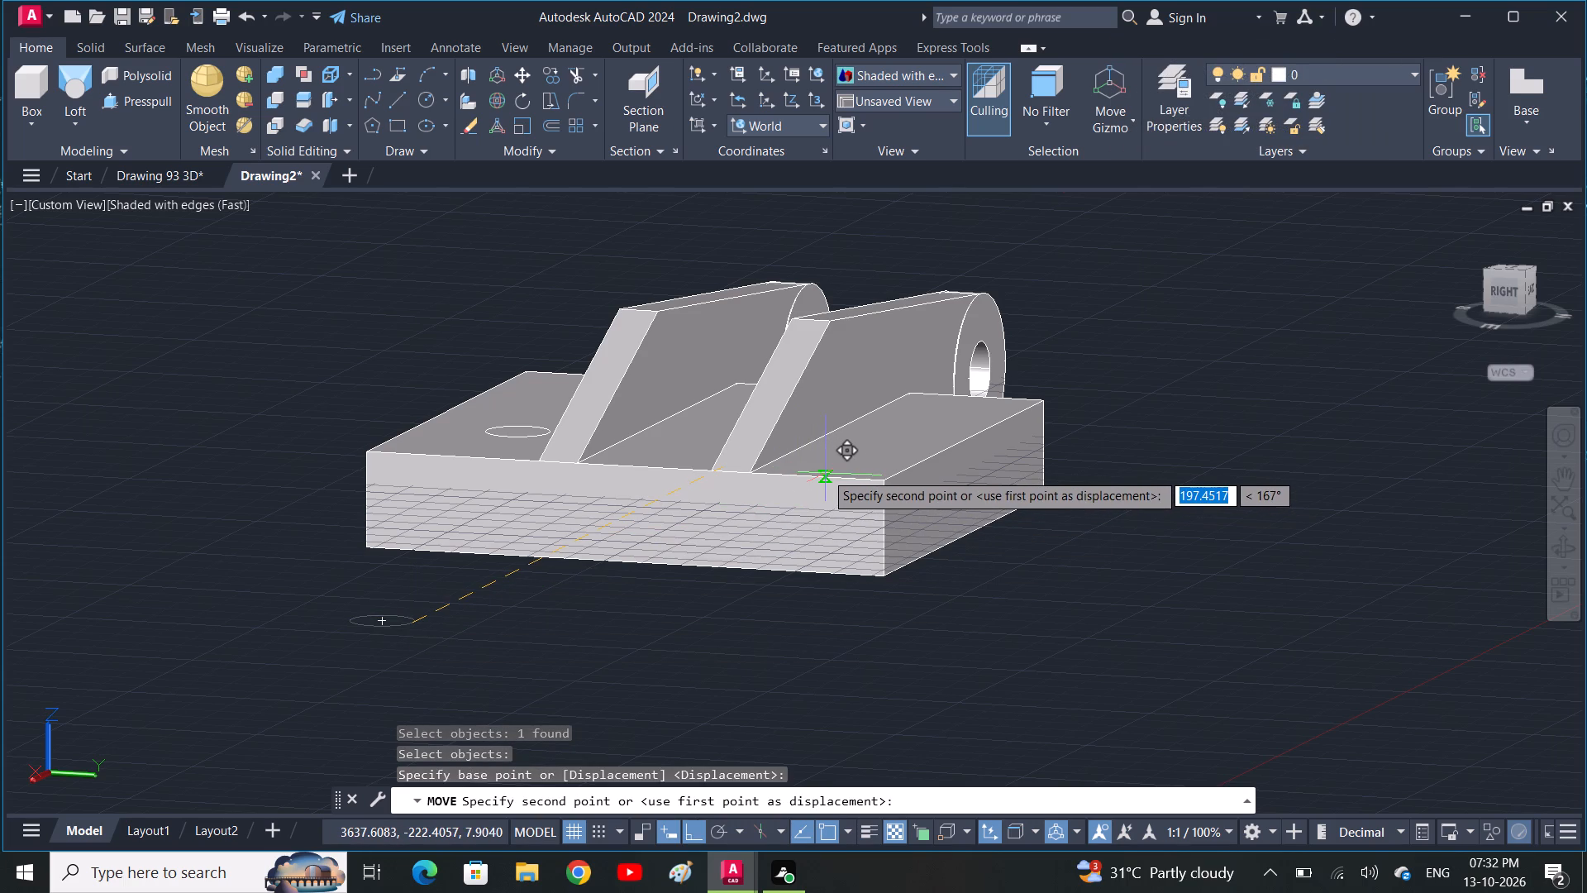
{"action": "middle_click_drag", "start_coordinate": [838, 458], "coordinate": [832, 474], "text": "shift"}
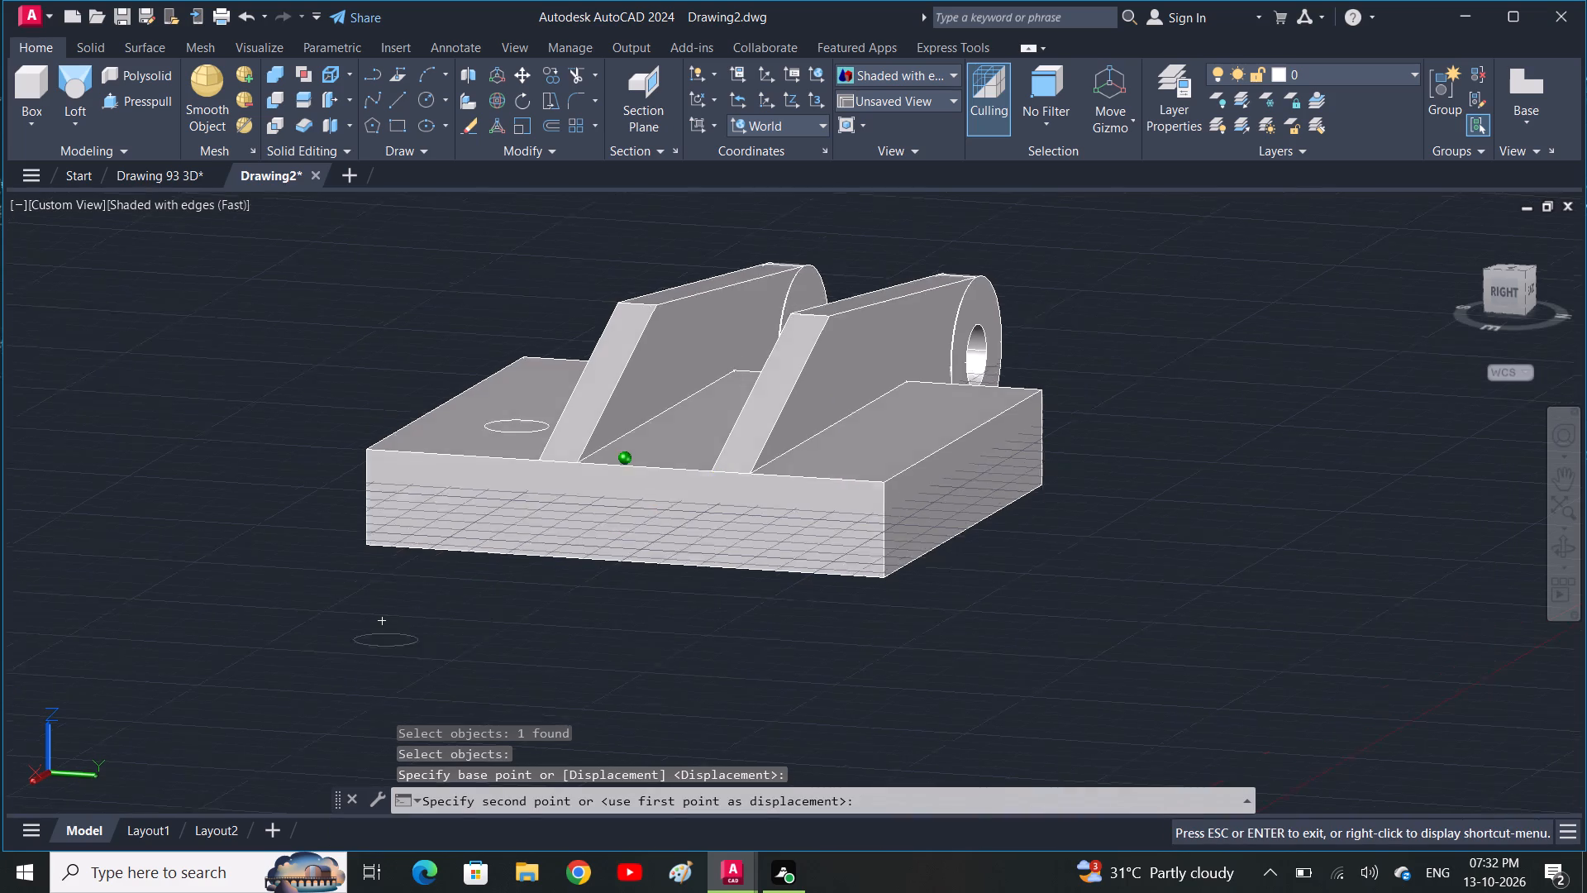
{"action": "middle_click_drag", "start_coordinate": [832, 474], "coordinate": [670, 499], "text": "shift"}
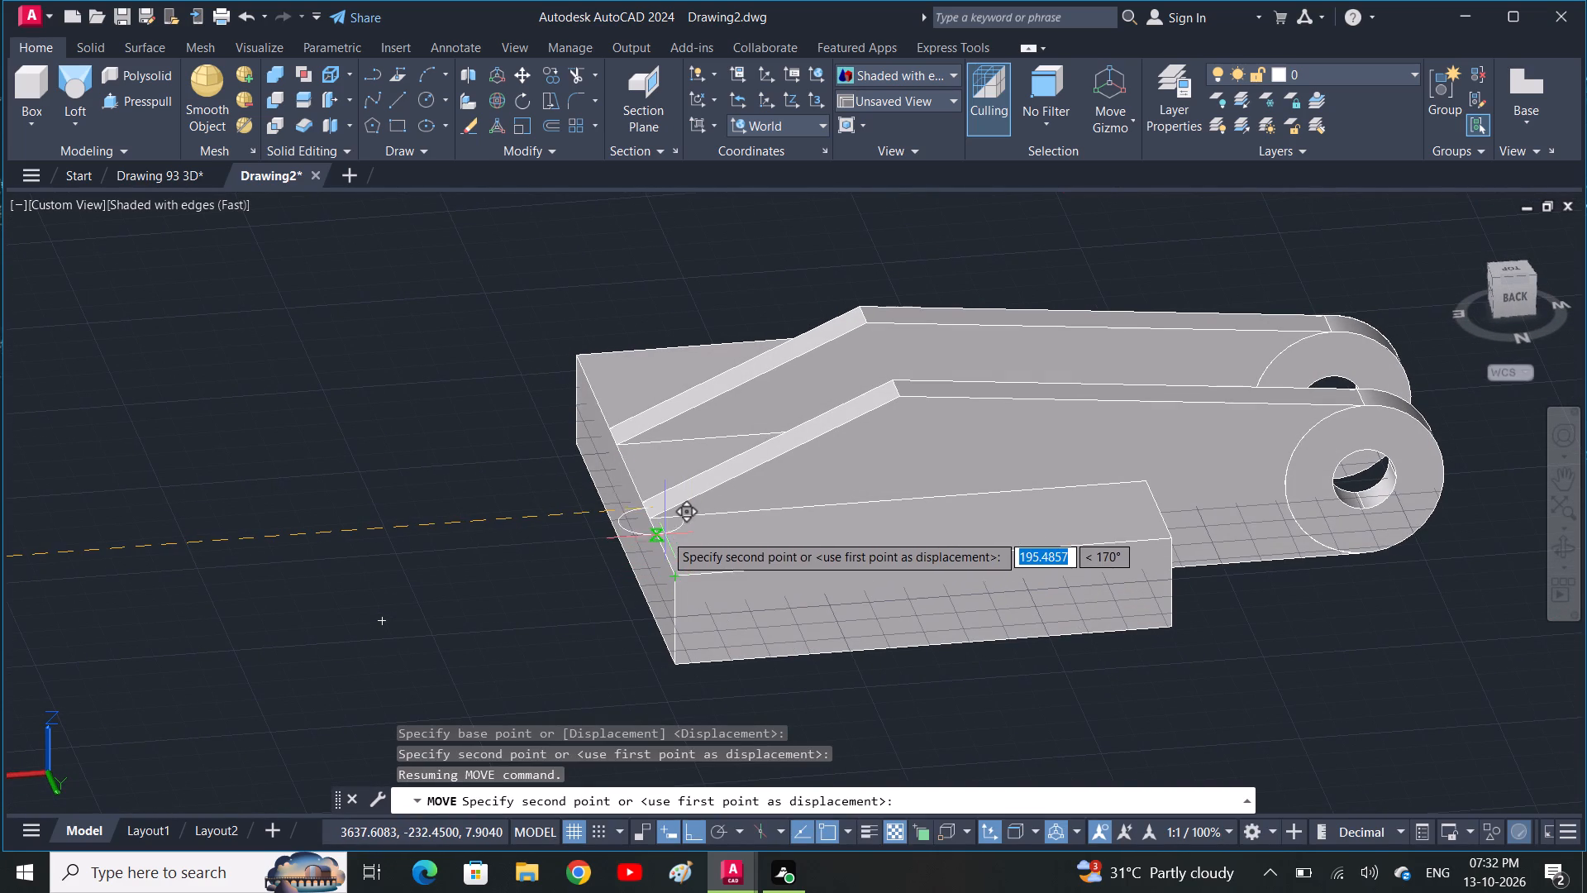
{"action": "left_click", "coordinate": [680, 575]}
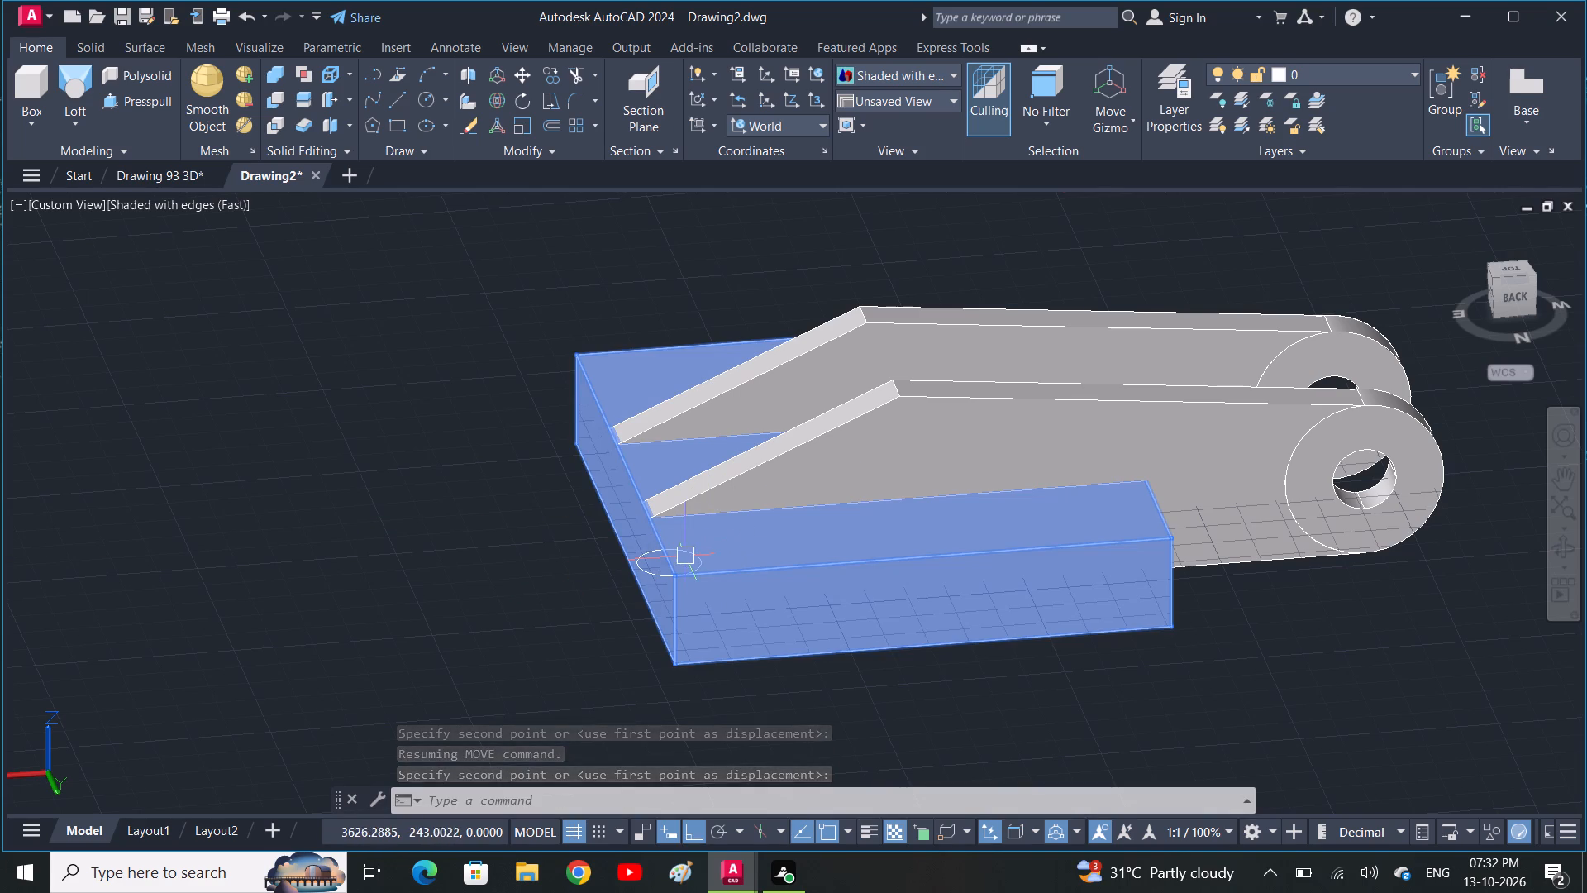
Draw a 40-long line on the opposite side section's top face, inward from its end edge's midpoint.
{"action": "key", "text": "l"}
{"action": "key", "text": "space"}
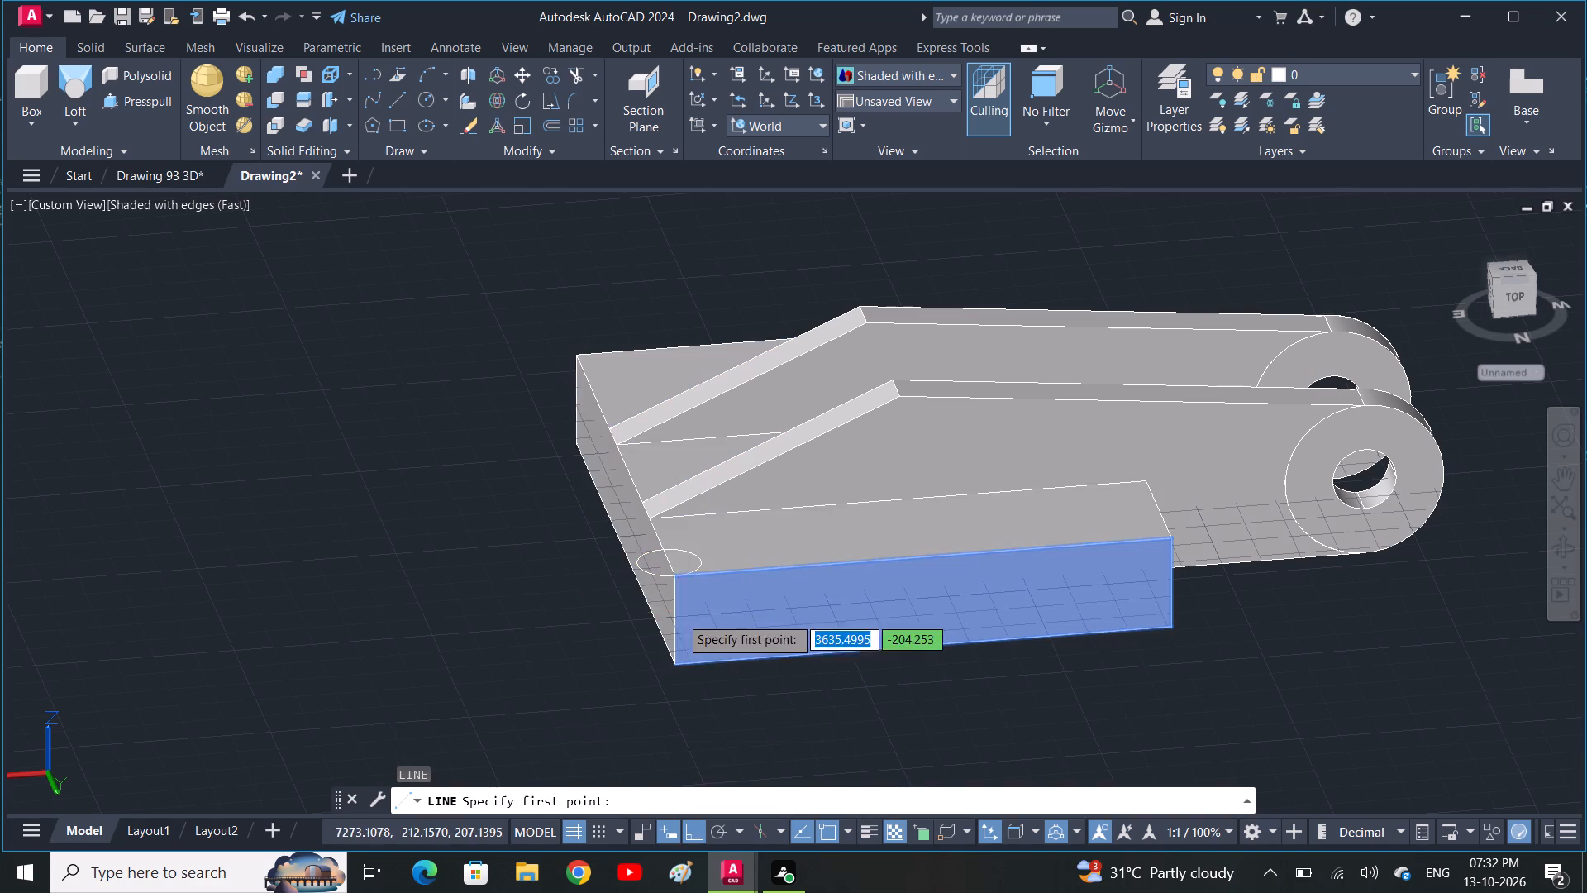
{"action": "left_click", "coordinate": [660, 543]}
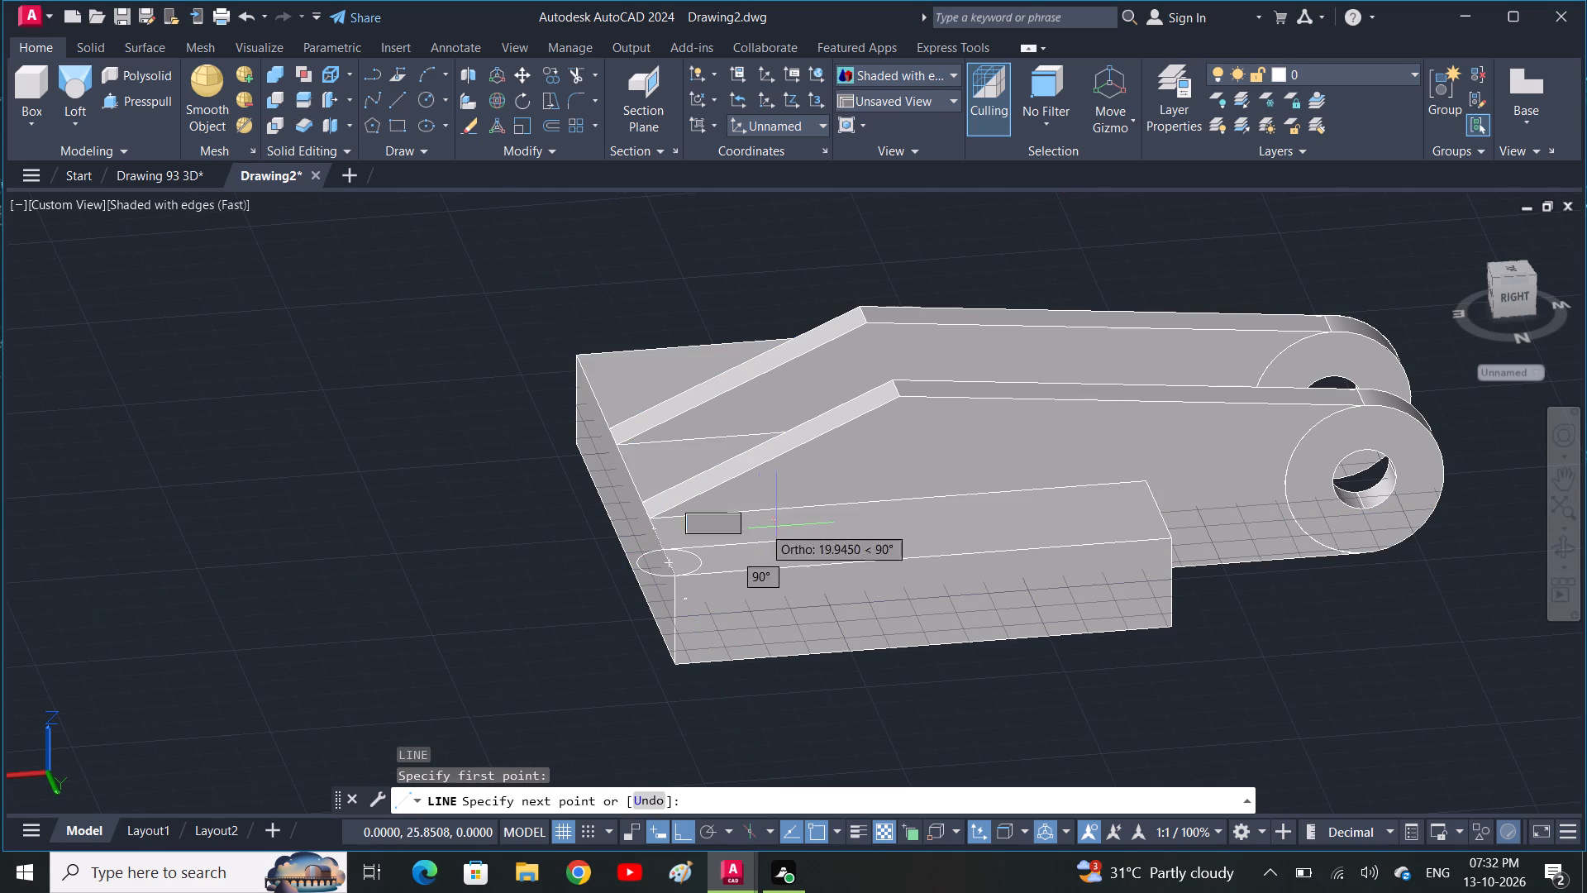
{"action": "type", "text": "40"}
{"action": "key", "text": "space"}
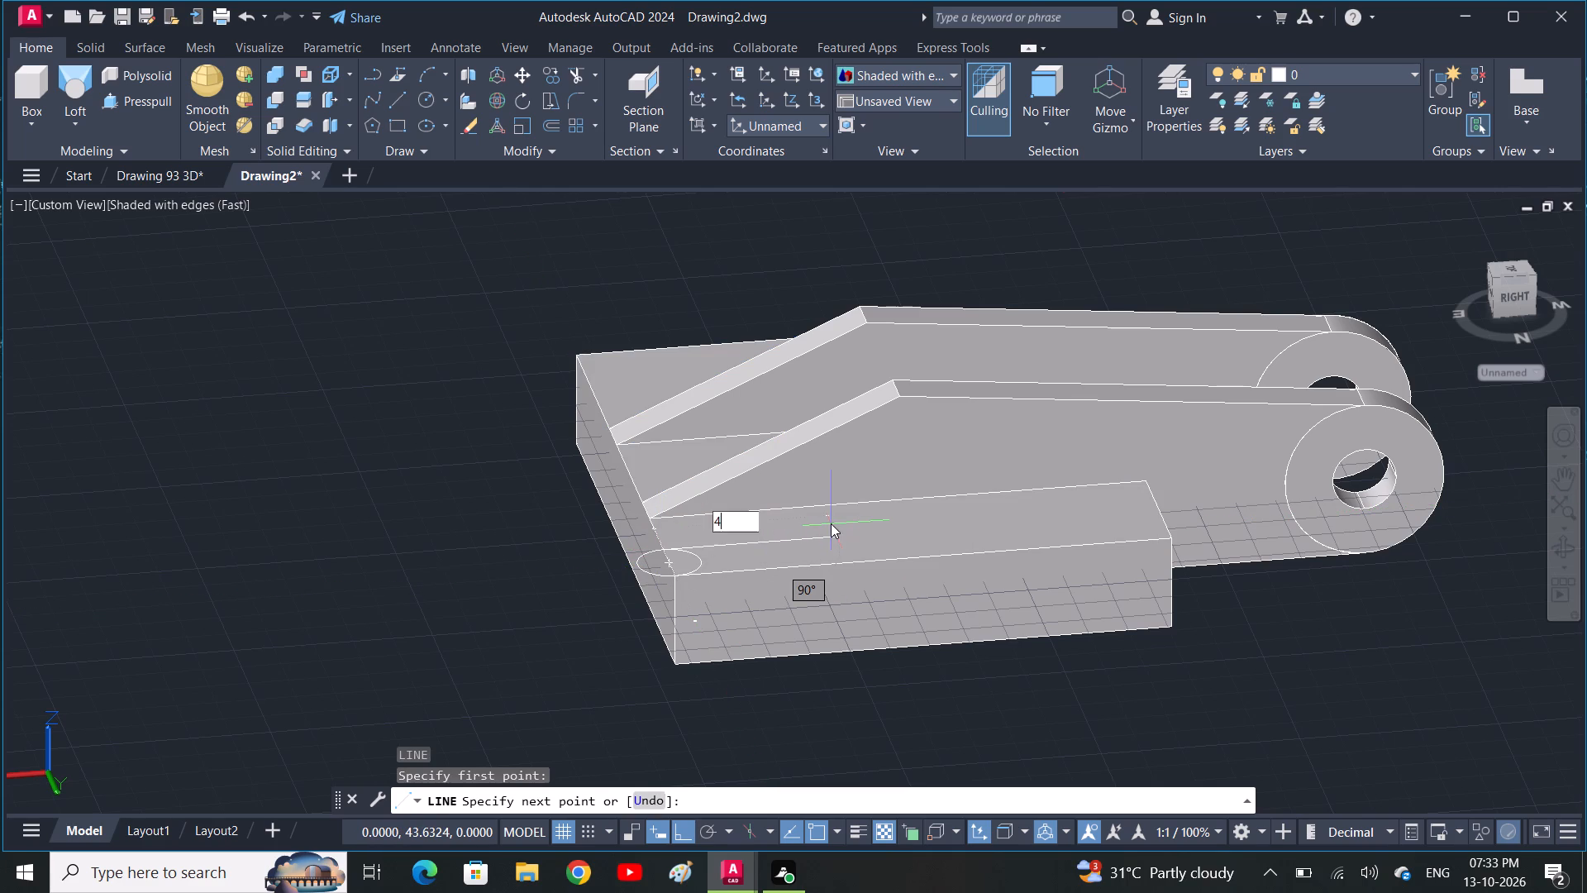
{"action": "key", "text": "space"}
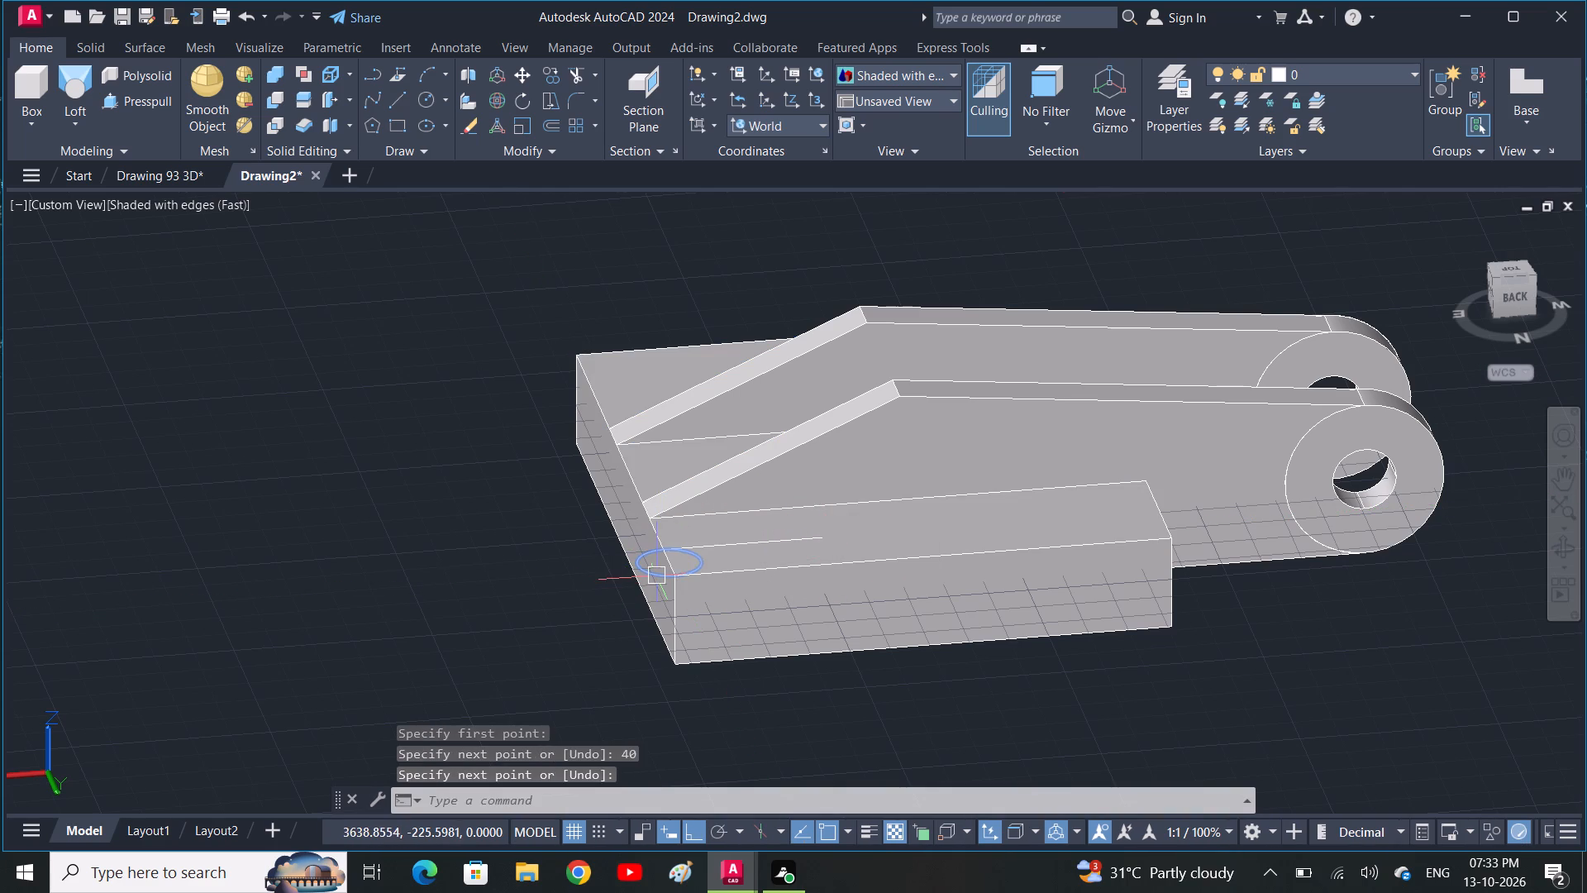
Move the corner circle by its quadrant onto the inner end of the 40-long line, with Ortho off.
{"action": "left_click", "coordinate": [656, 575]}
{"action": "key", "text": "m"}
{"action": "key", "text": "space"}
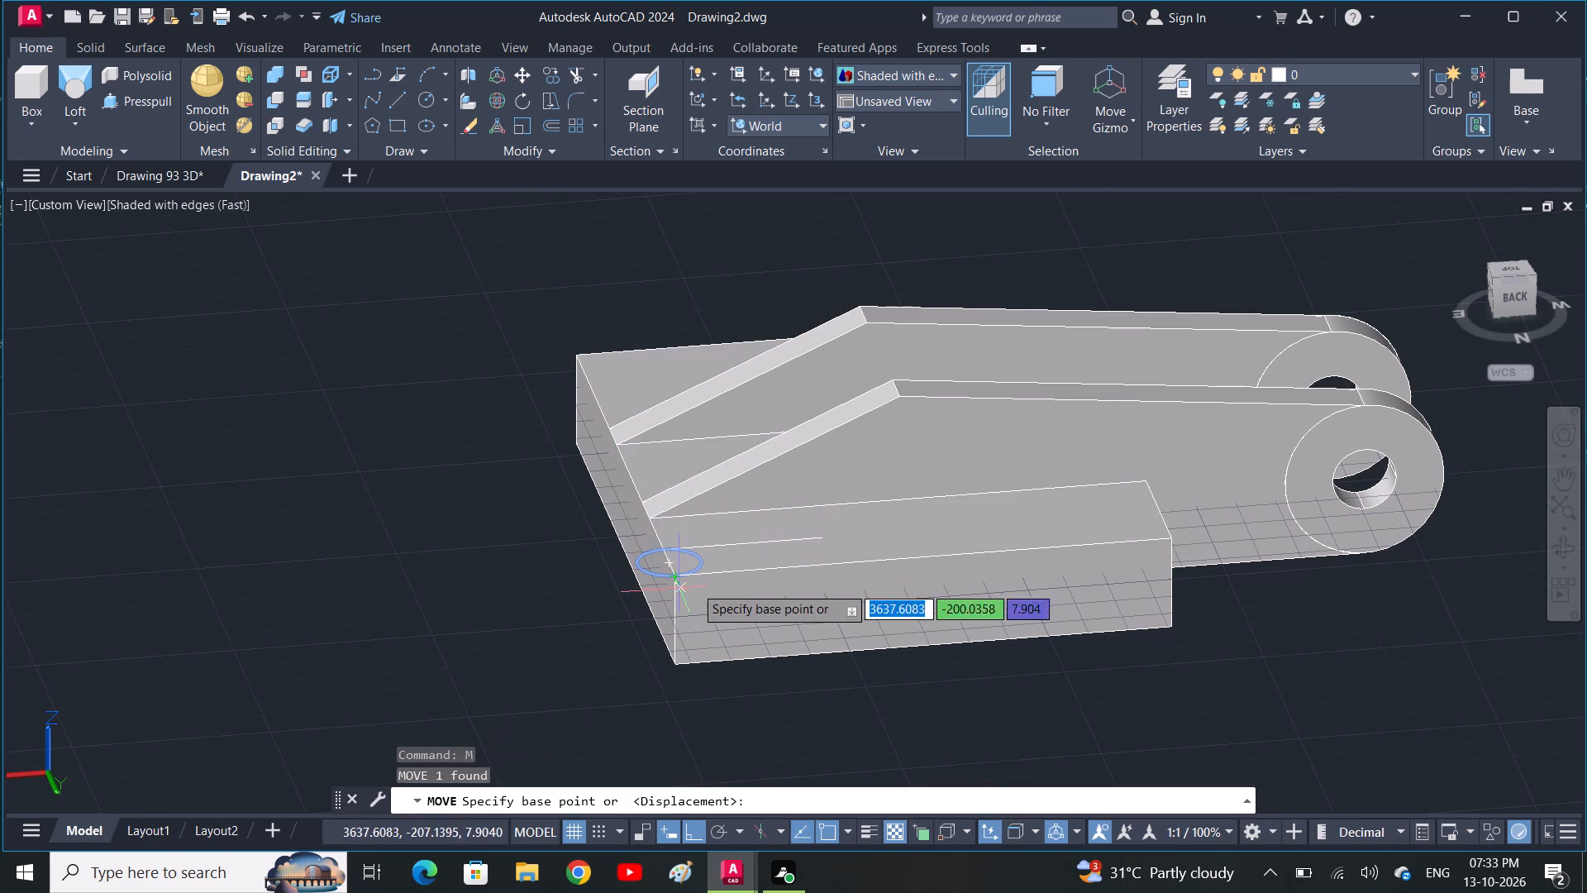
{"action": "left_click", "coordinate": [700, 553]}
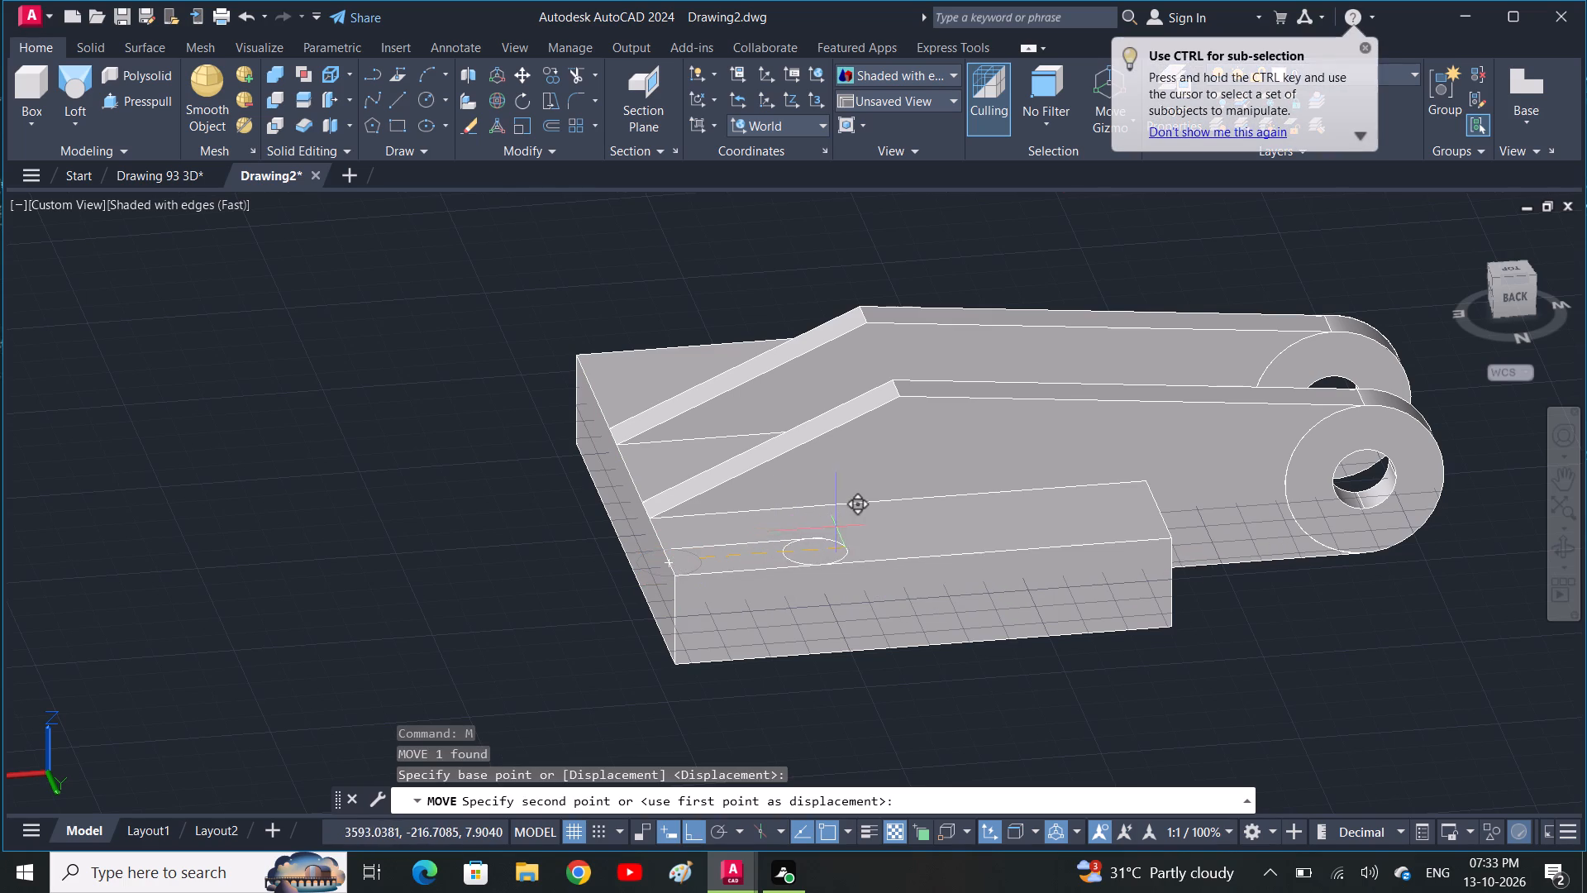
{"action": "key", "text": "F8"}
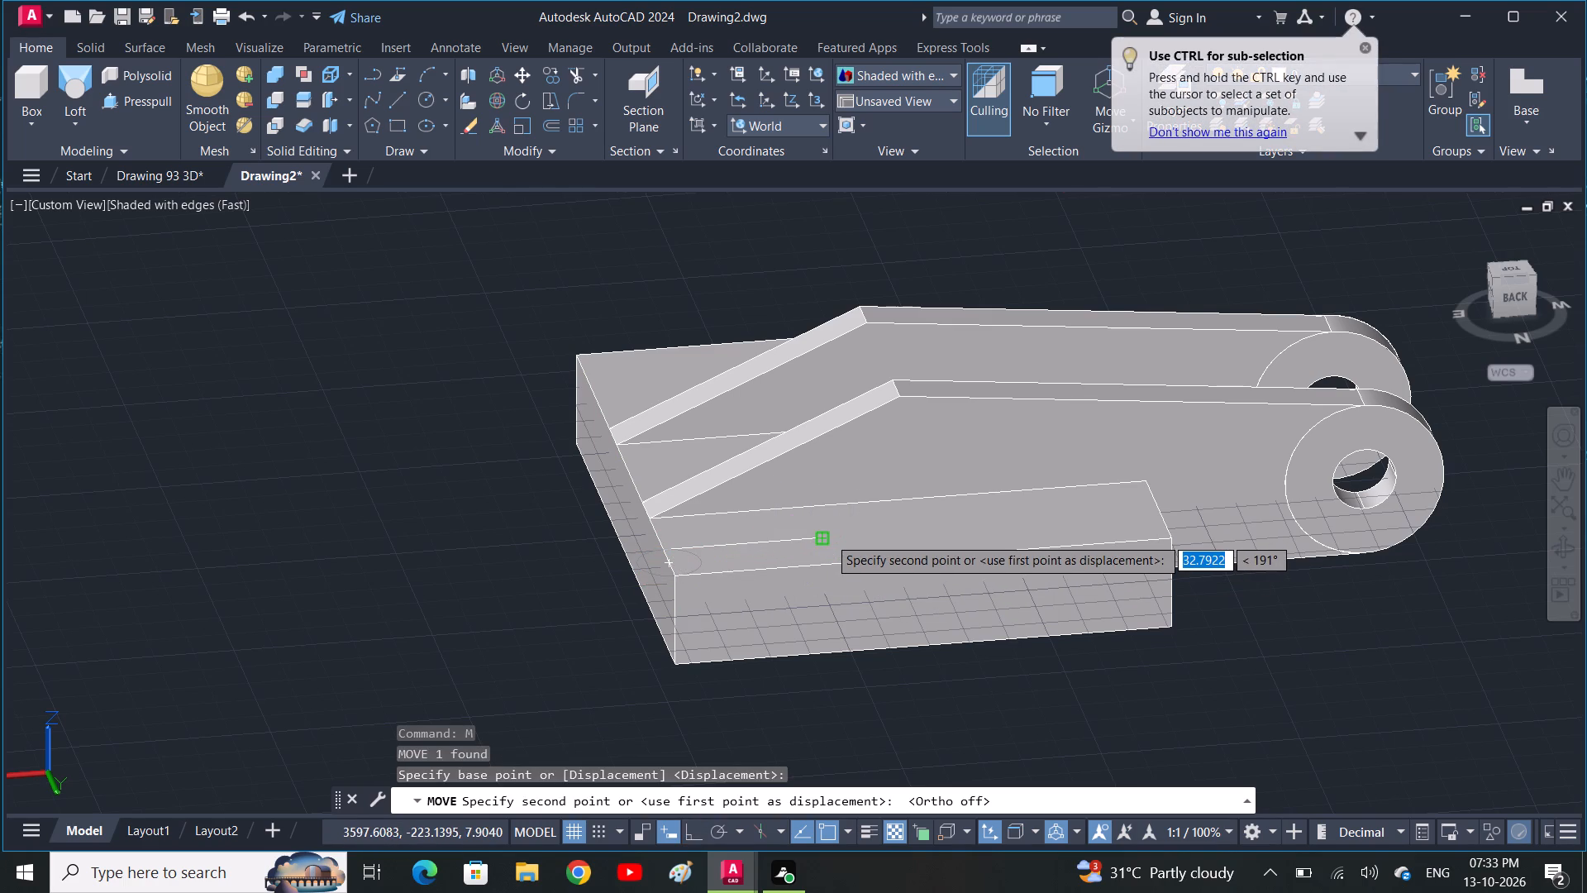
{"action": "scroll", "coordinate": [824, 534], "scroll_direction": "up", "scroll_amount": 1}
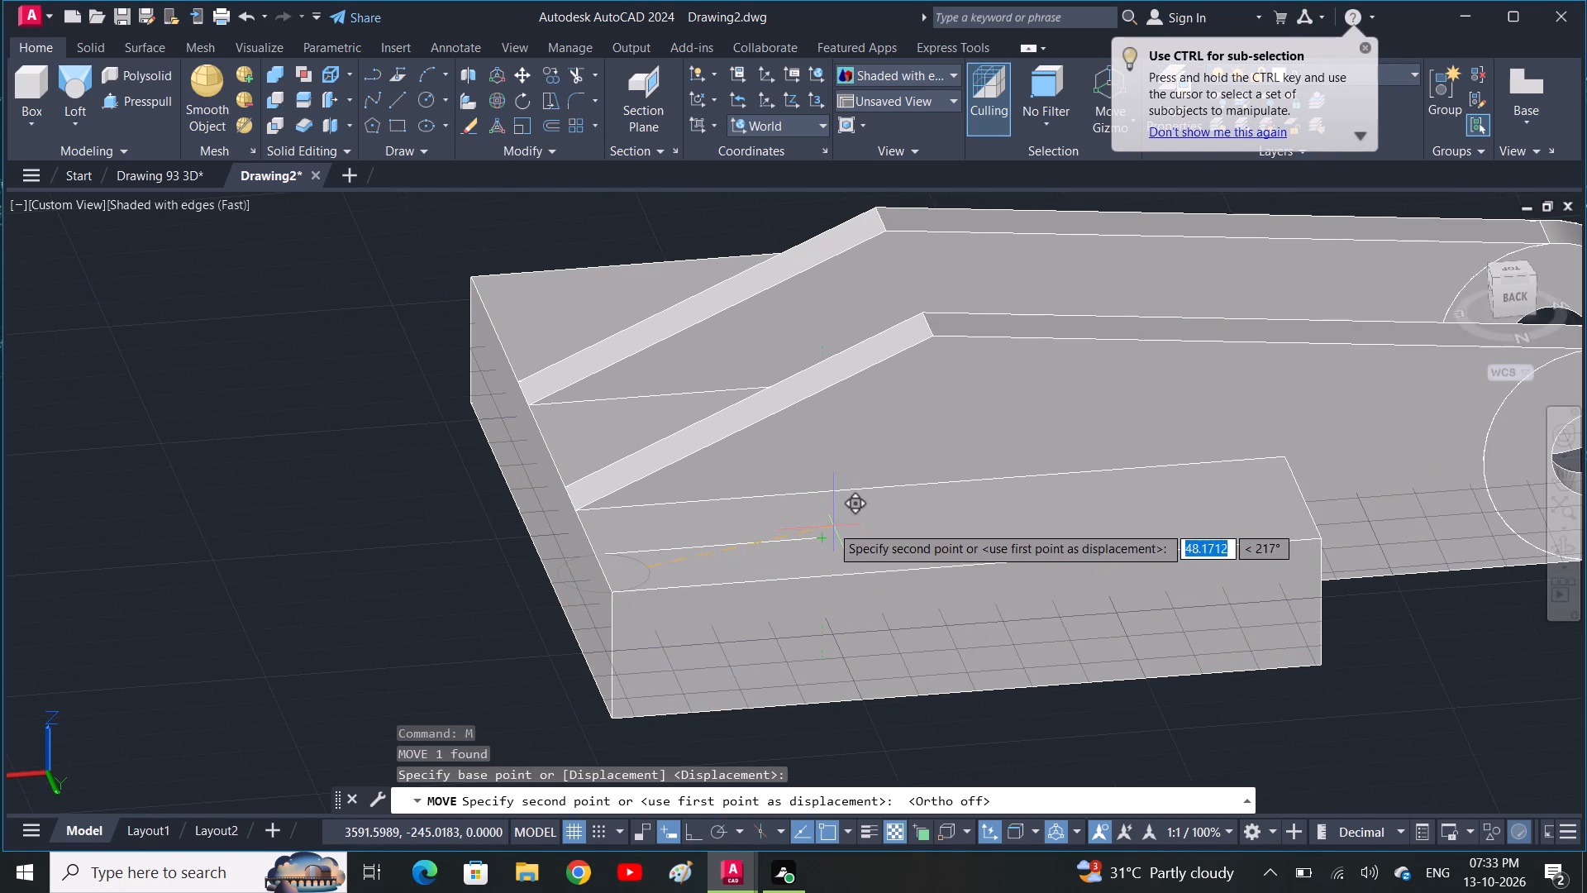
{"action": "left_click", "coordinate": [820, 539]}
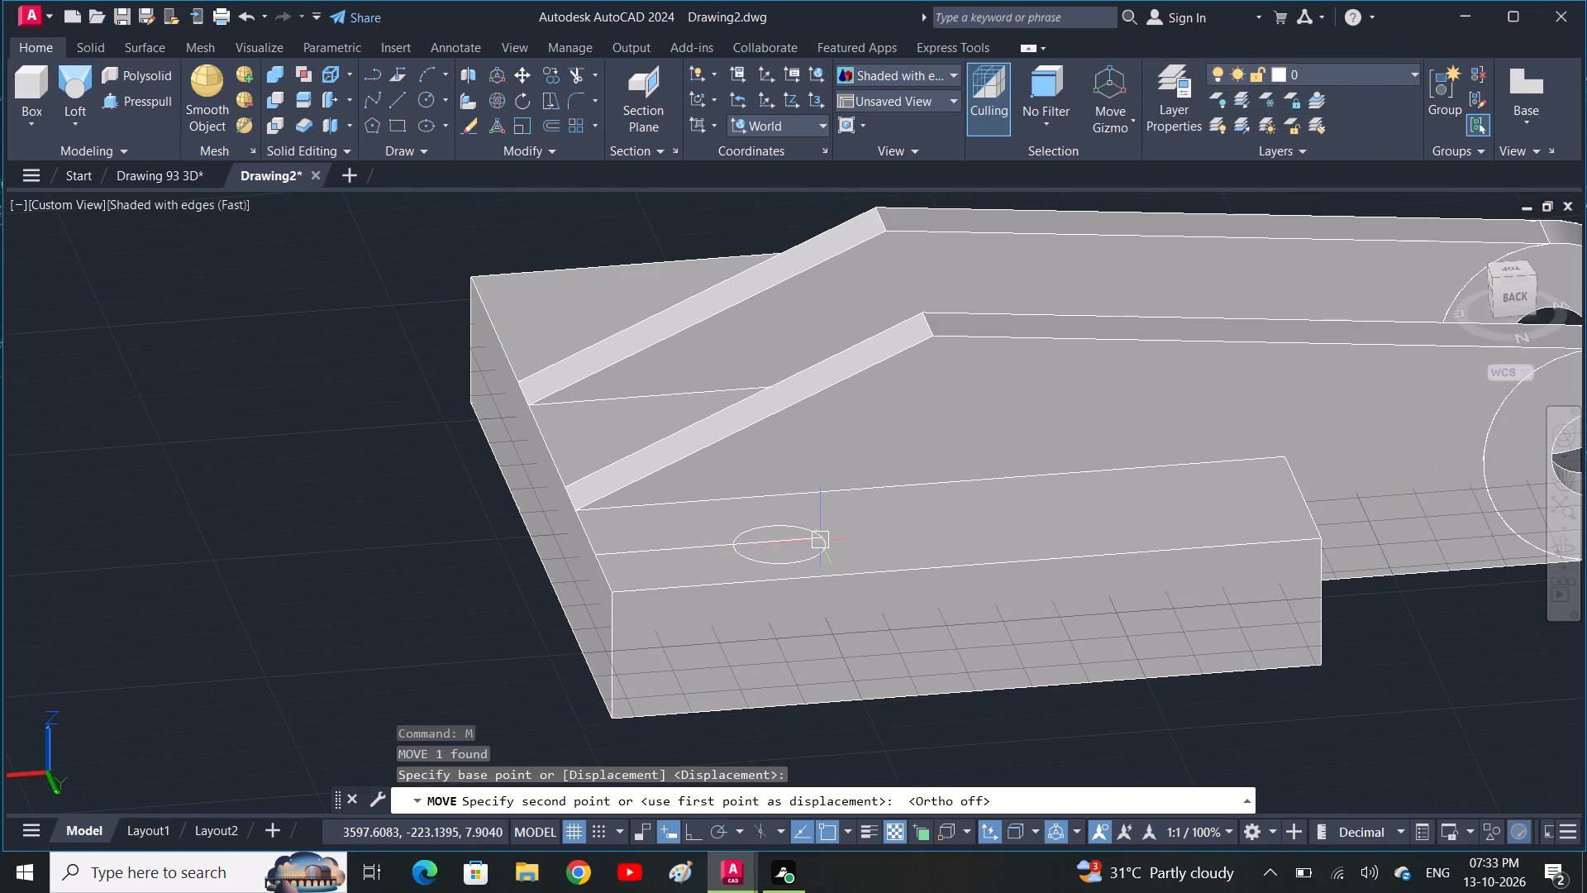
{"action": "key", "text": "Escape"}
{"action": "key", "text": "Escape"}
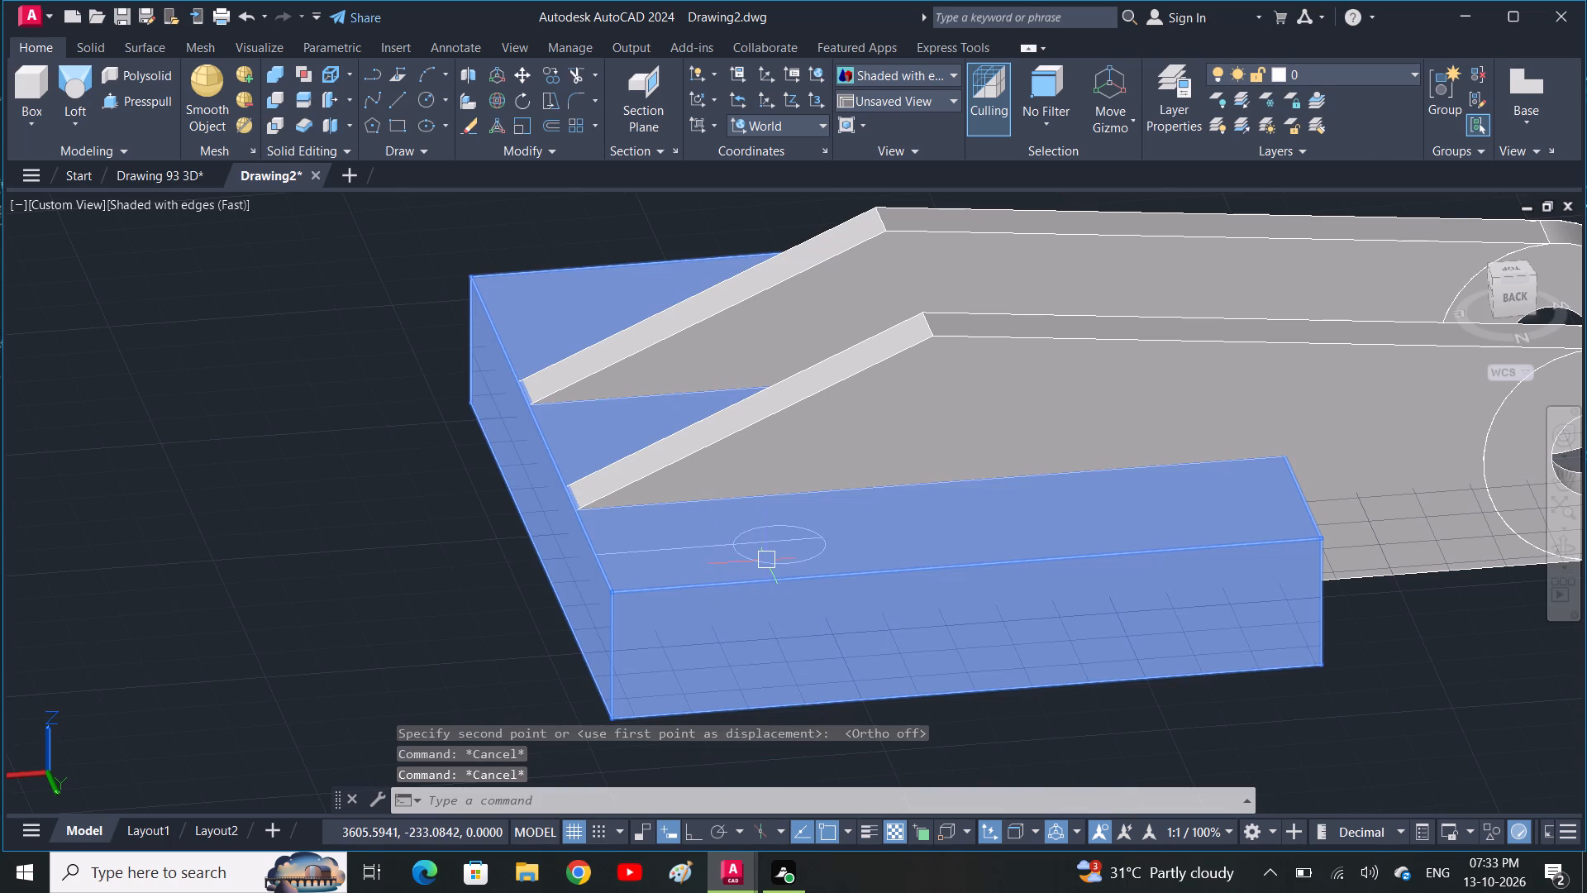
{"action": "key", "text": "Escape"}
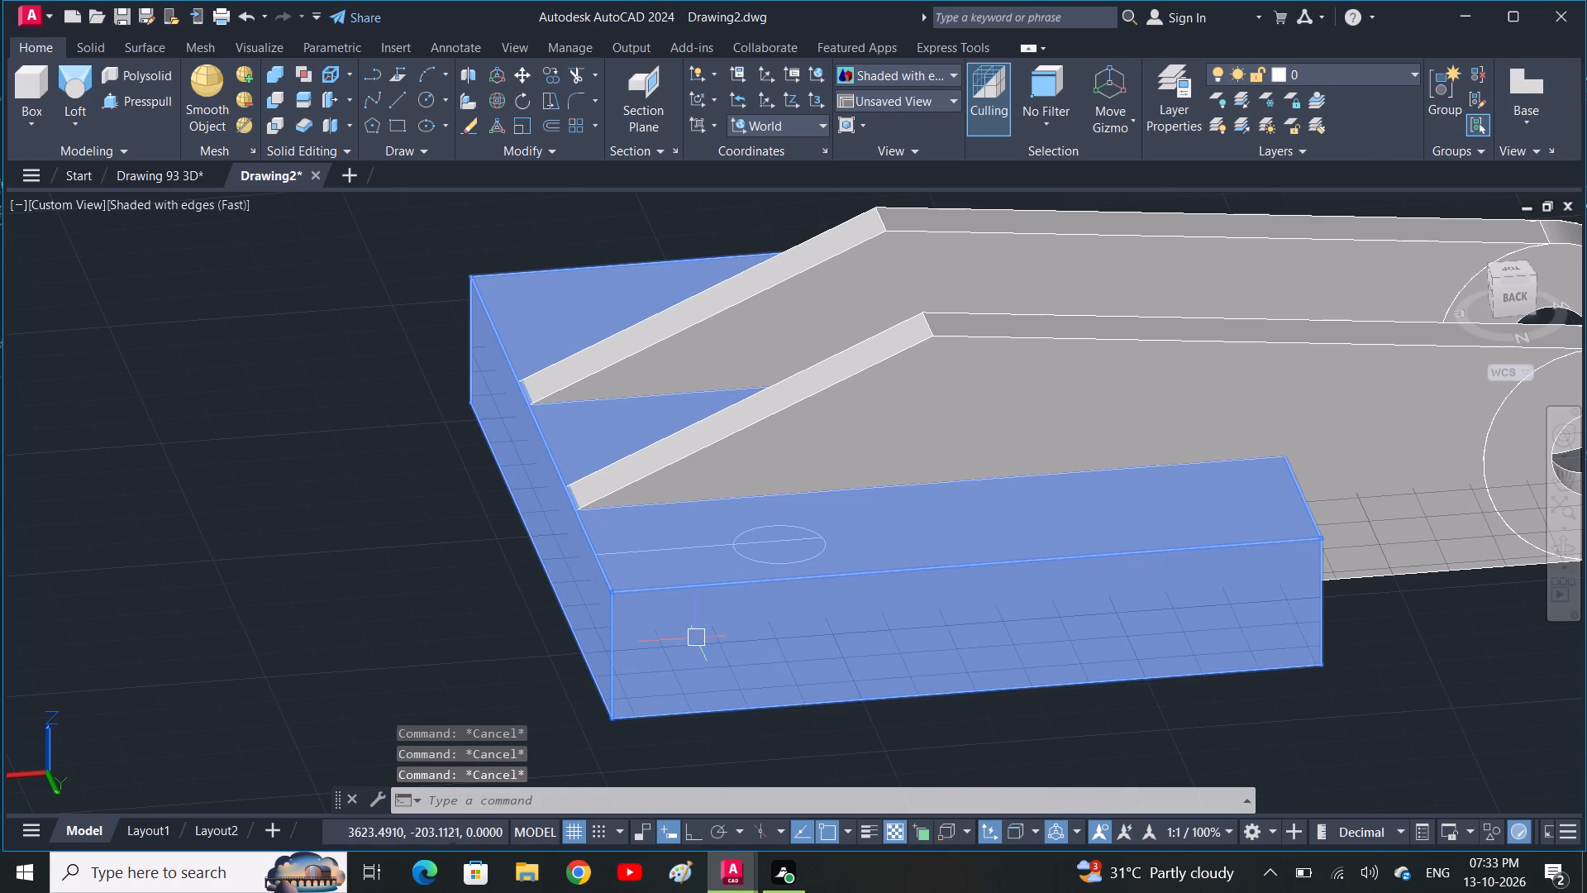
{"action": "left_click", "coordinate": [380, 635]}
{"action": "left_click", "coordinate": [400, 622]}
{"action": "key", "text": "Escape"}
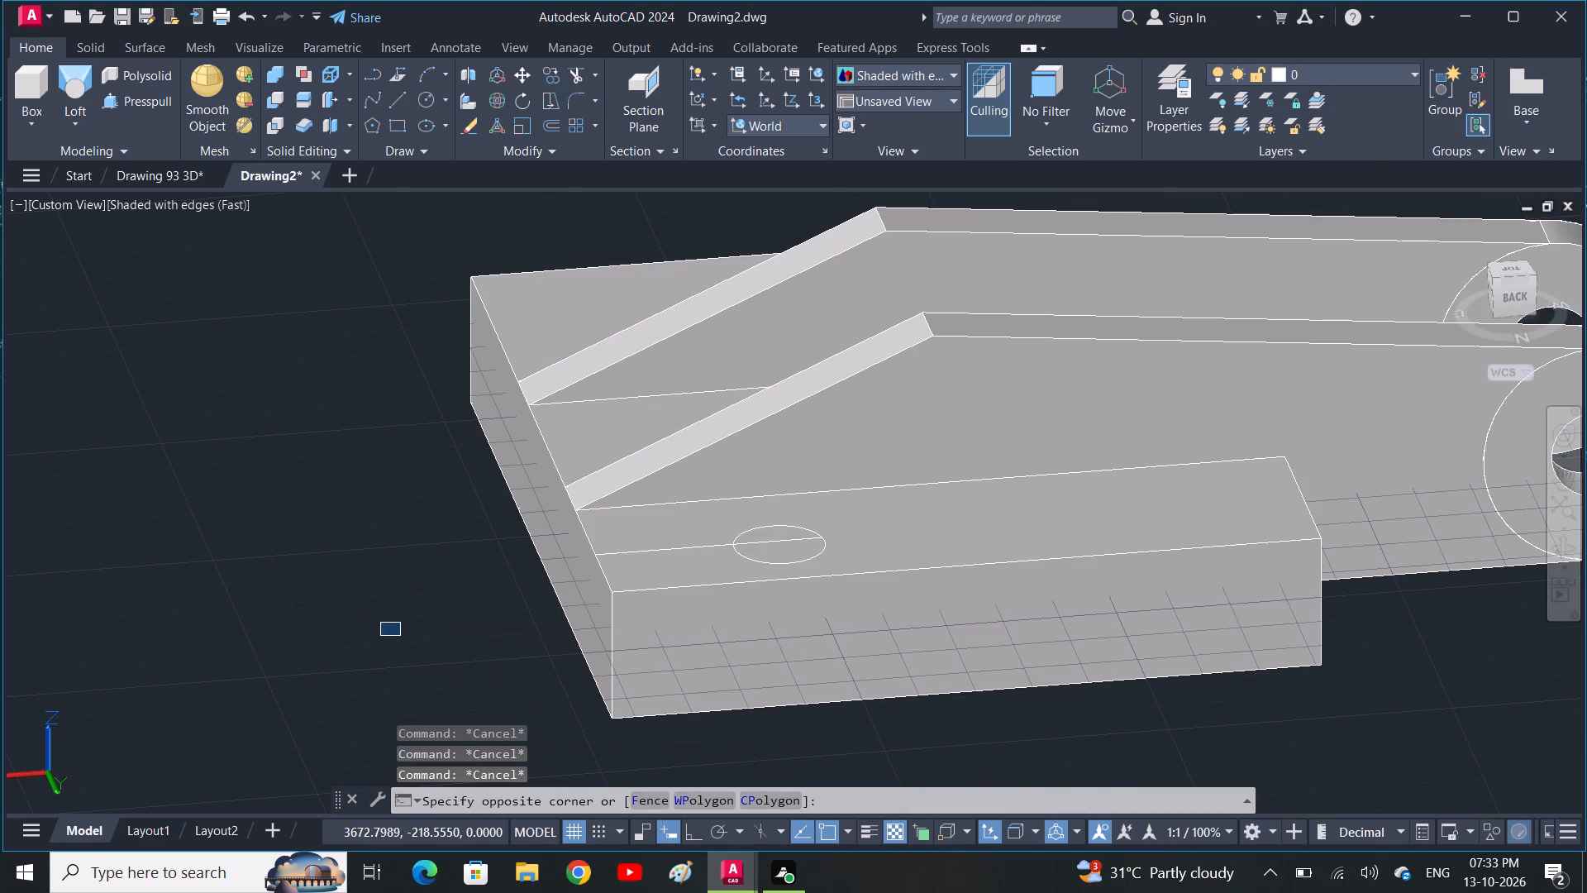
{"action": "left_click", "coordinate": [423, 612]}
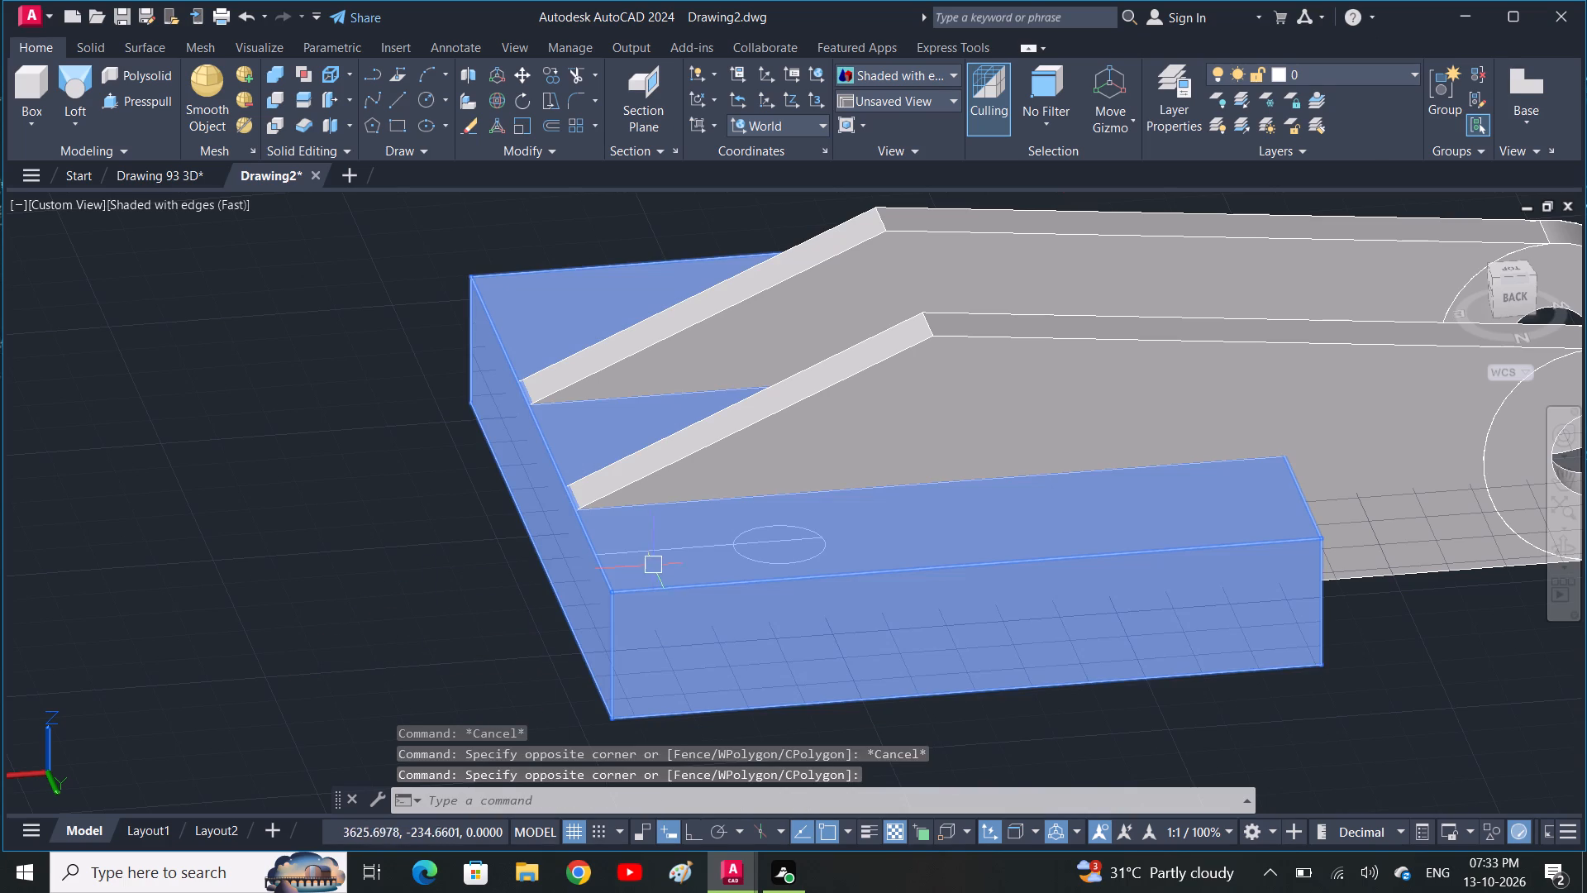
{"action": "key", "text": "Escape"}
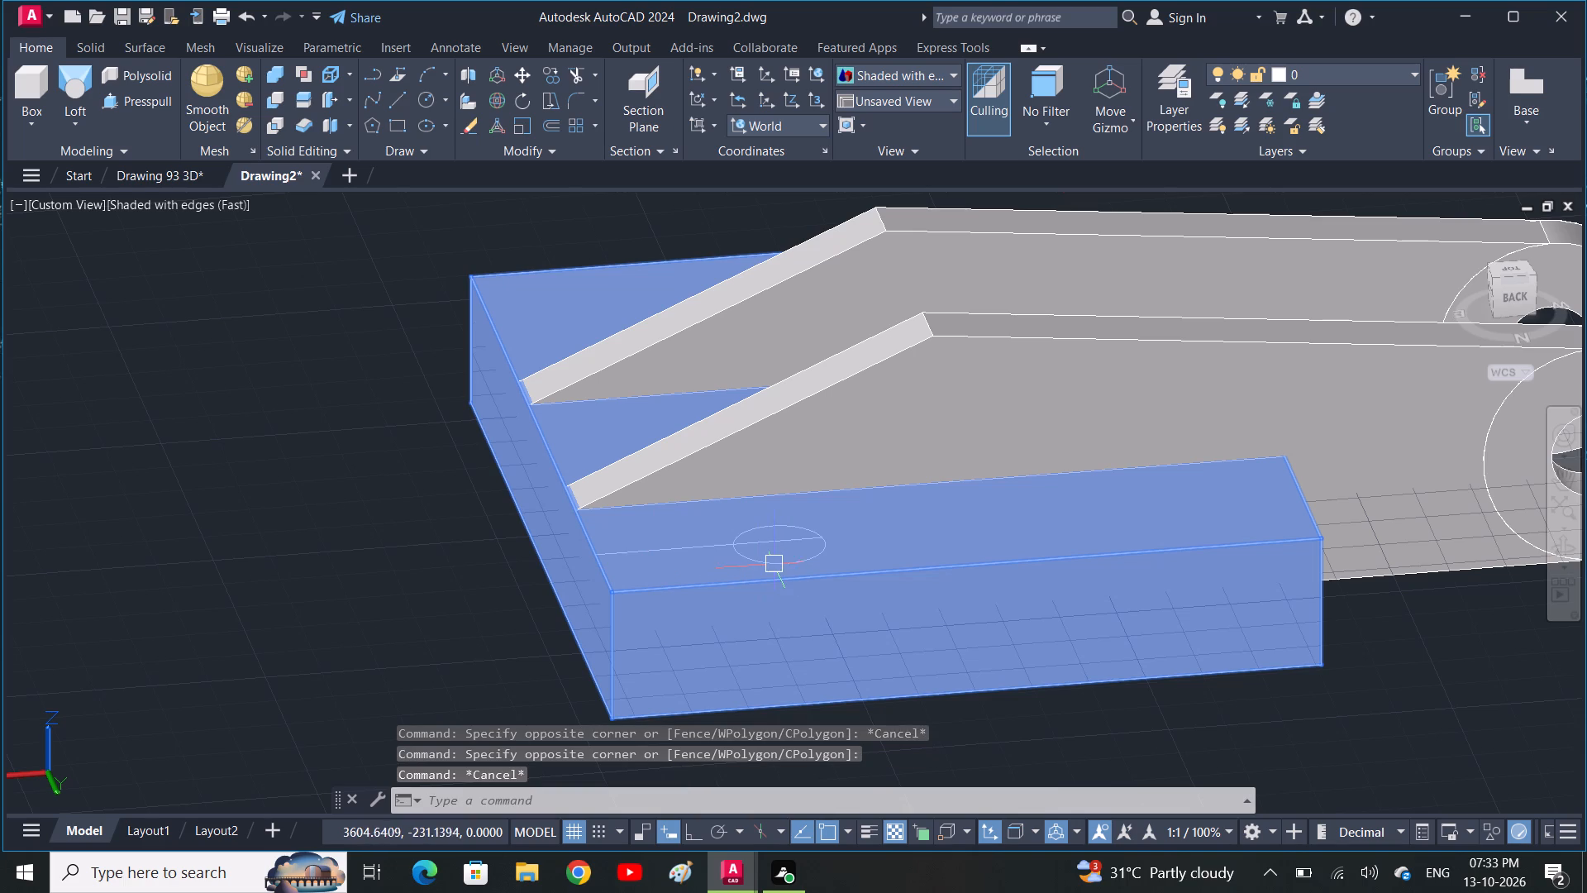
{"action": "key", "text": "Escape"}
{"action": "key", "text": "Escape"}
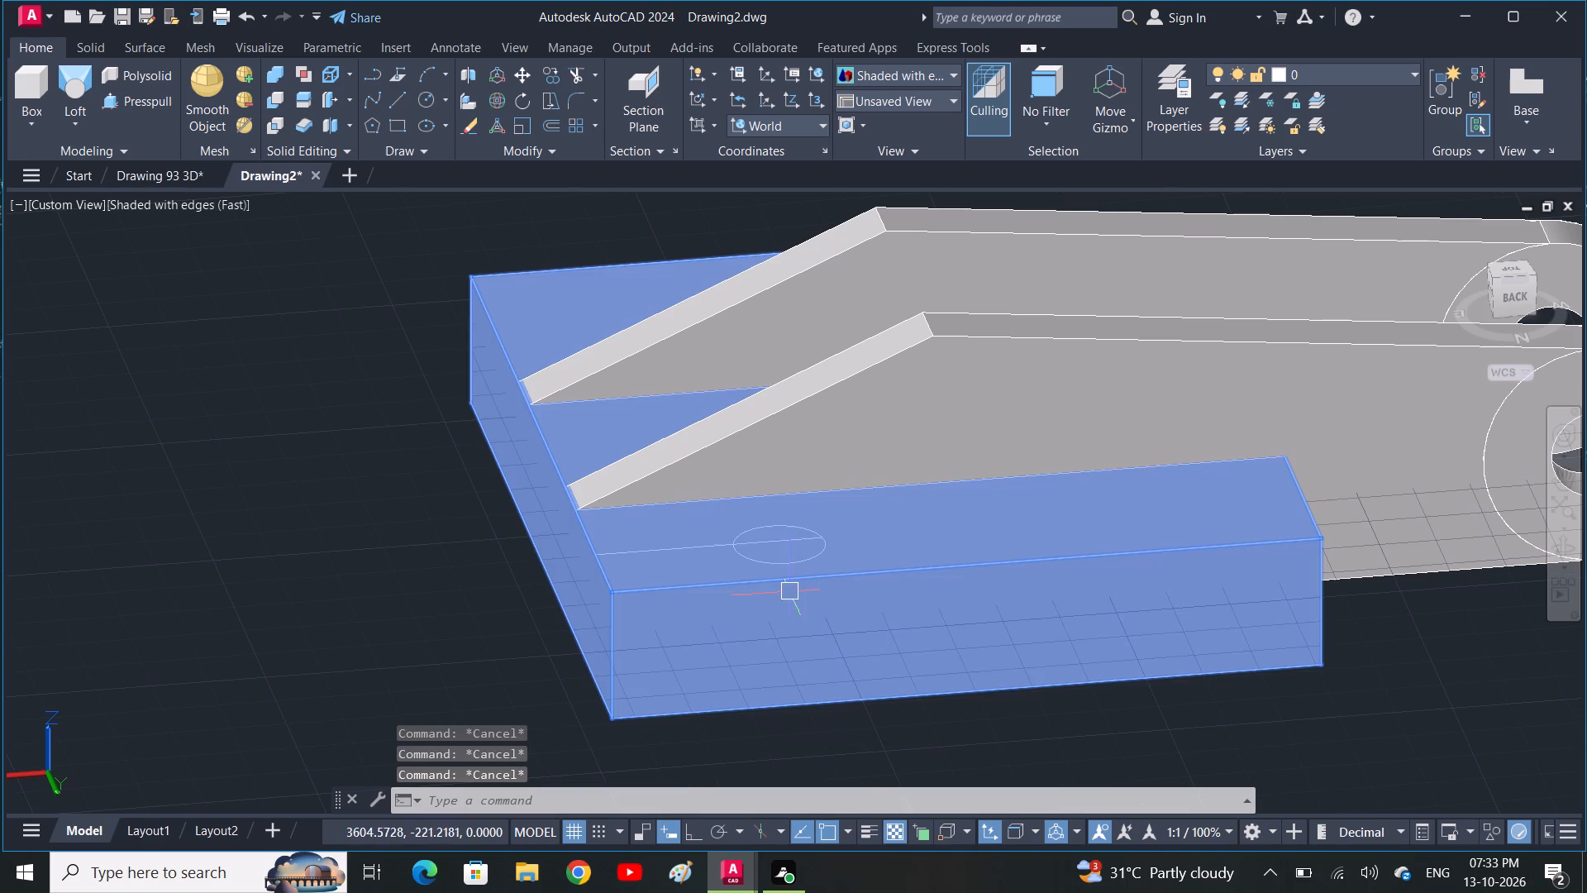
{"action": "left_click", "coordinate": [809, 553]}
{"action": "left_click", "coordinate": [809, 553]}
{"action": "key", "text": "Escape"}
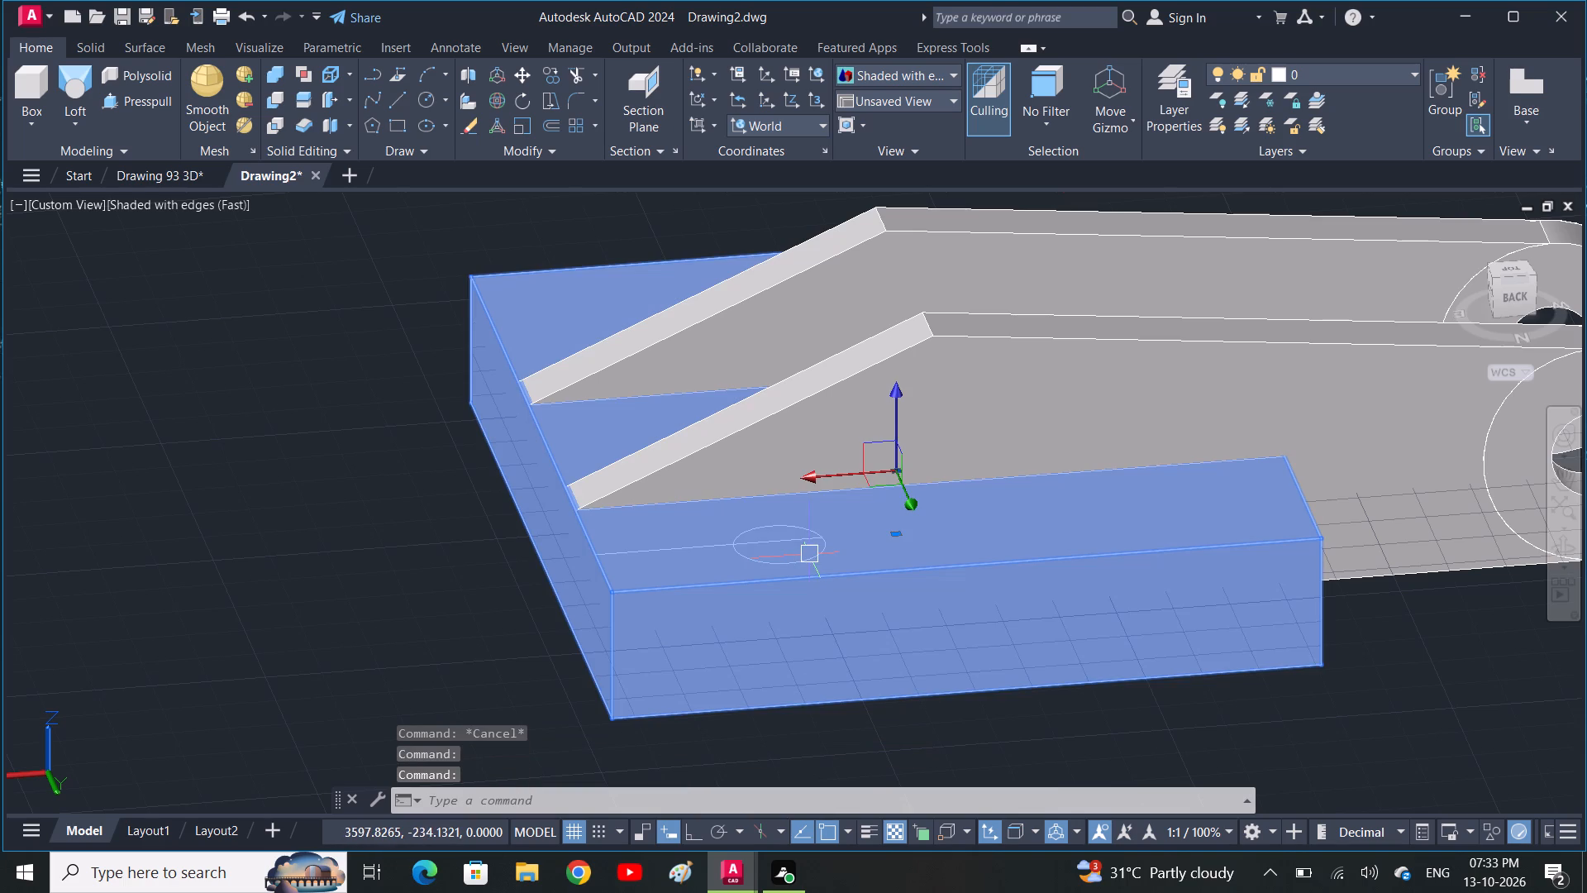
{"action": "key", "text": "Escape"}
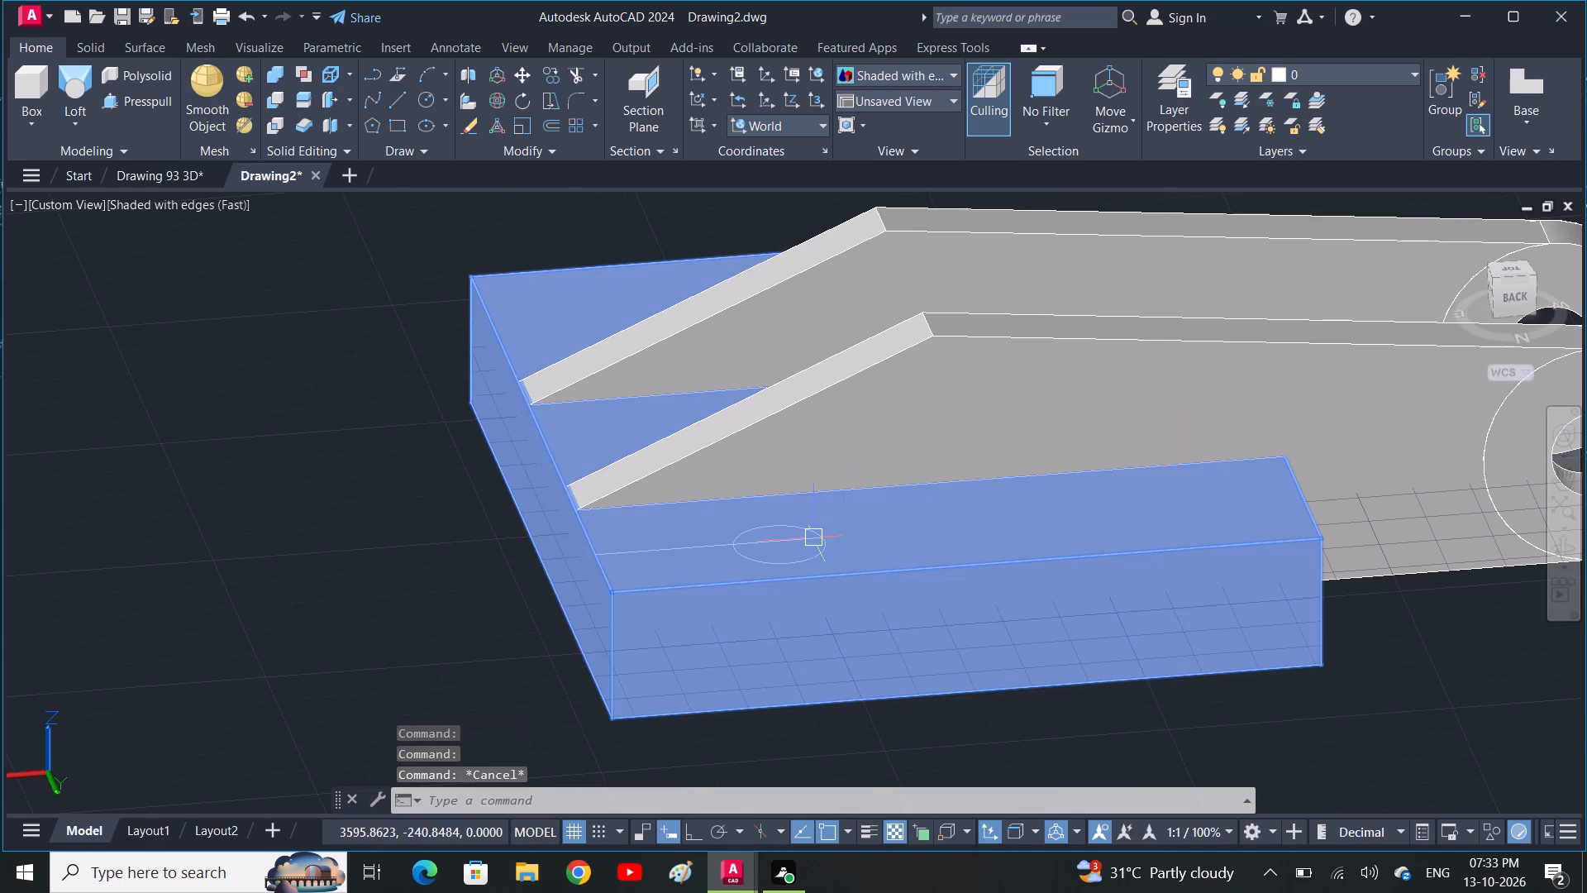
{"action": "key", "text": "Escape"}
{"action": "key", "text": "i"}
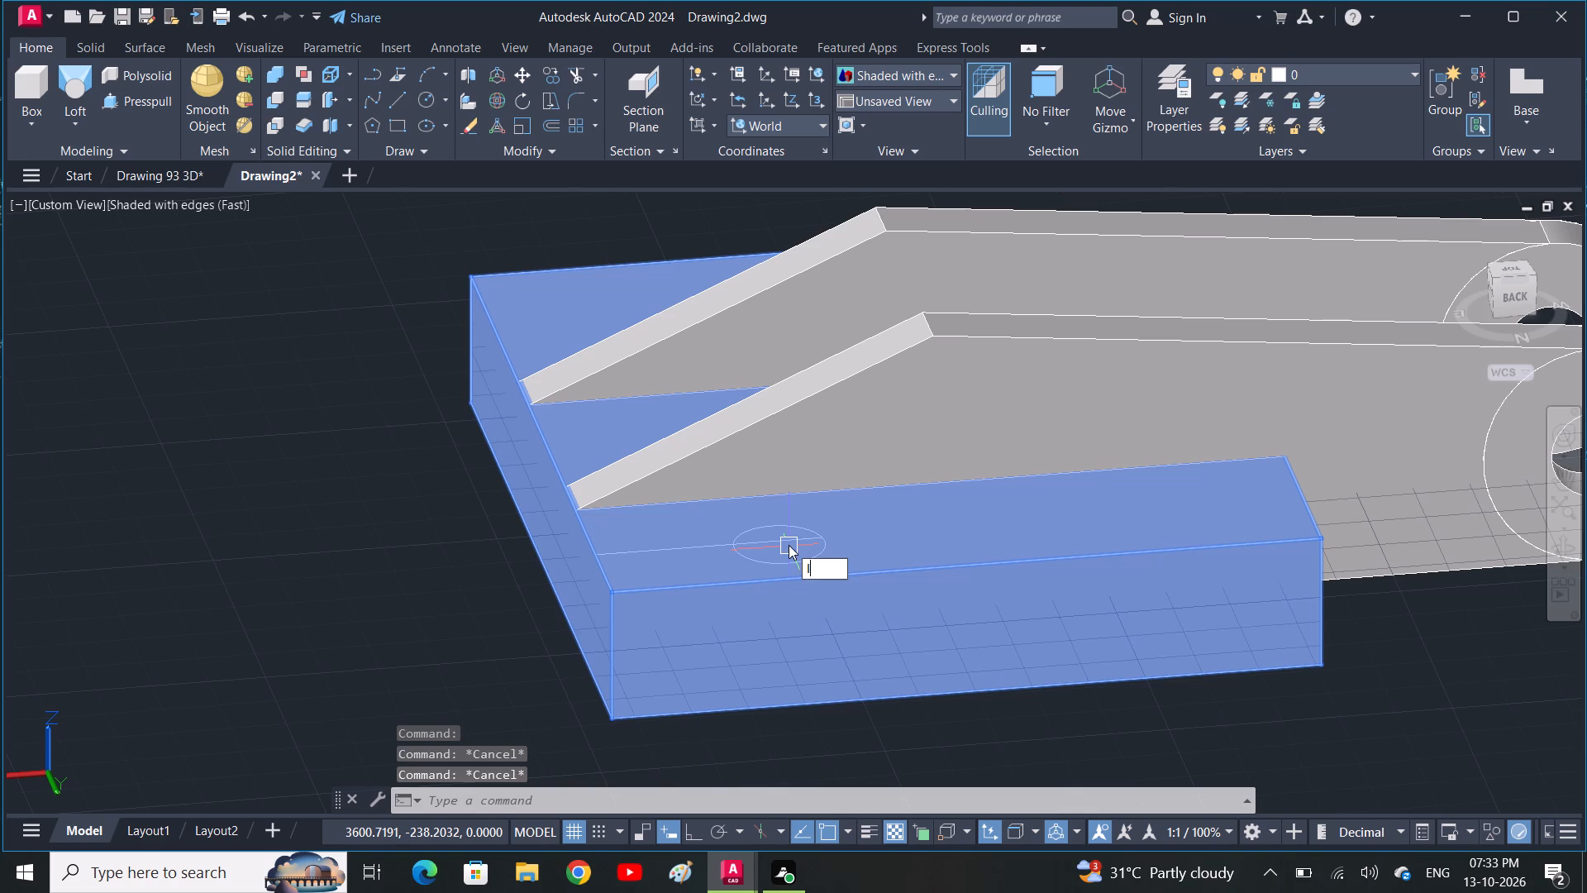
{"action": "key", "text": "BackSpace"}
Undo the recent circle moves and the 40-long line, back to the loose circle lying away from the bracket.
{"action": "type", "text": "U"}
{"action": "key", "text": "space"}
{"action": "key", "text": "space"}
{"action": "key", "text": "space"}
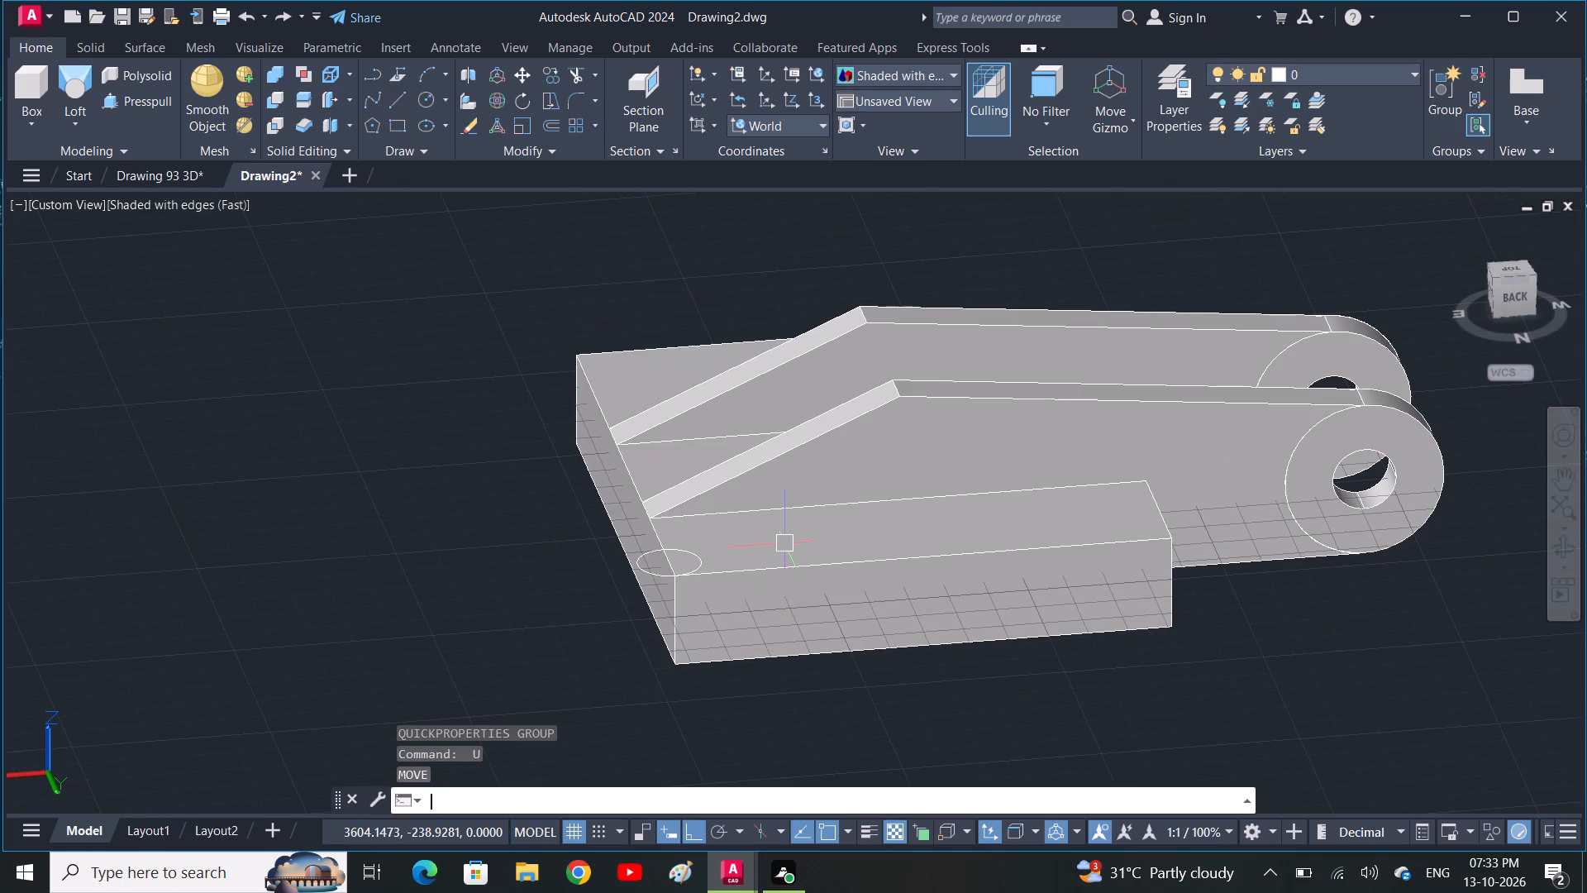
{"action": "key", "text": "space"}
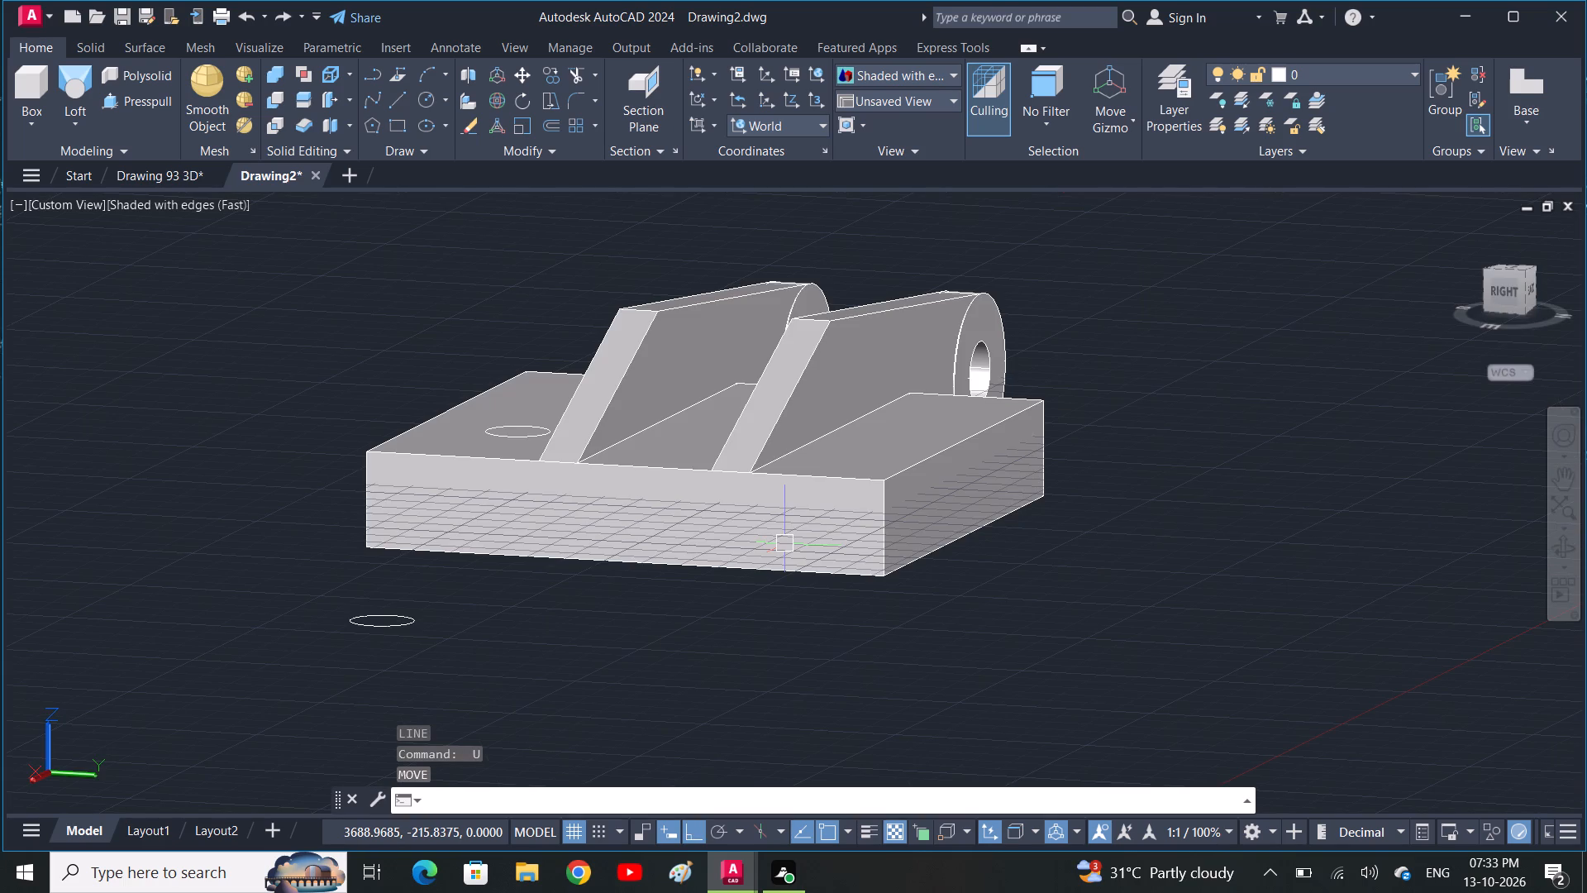
Draw a 22-long line on the side section's top face from the circle's centre straight toward the outer long edge.
{"action": "middle_click_drag", "start_coordinate": [474, 620], "coordinate": [633, 658], "text": "shift"}
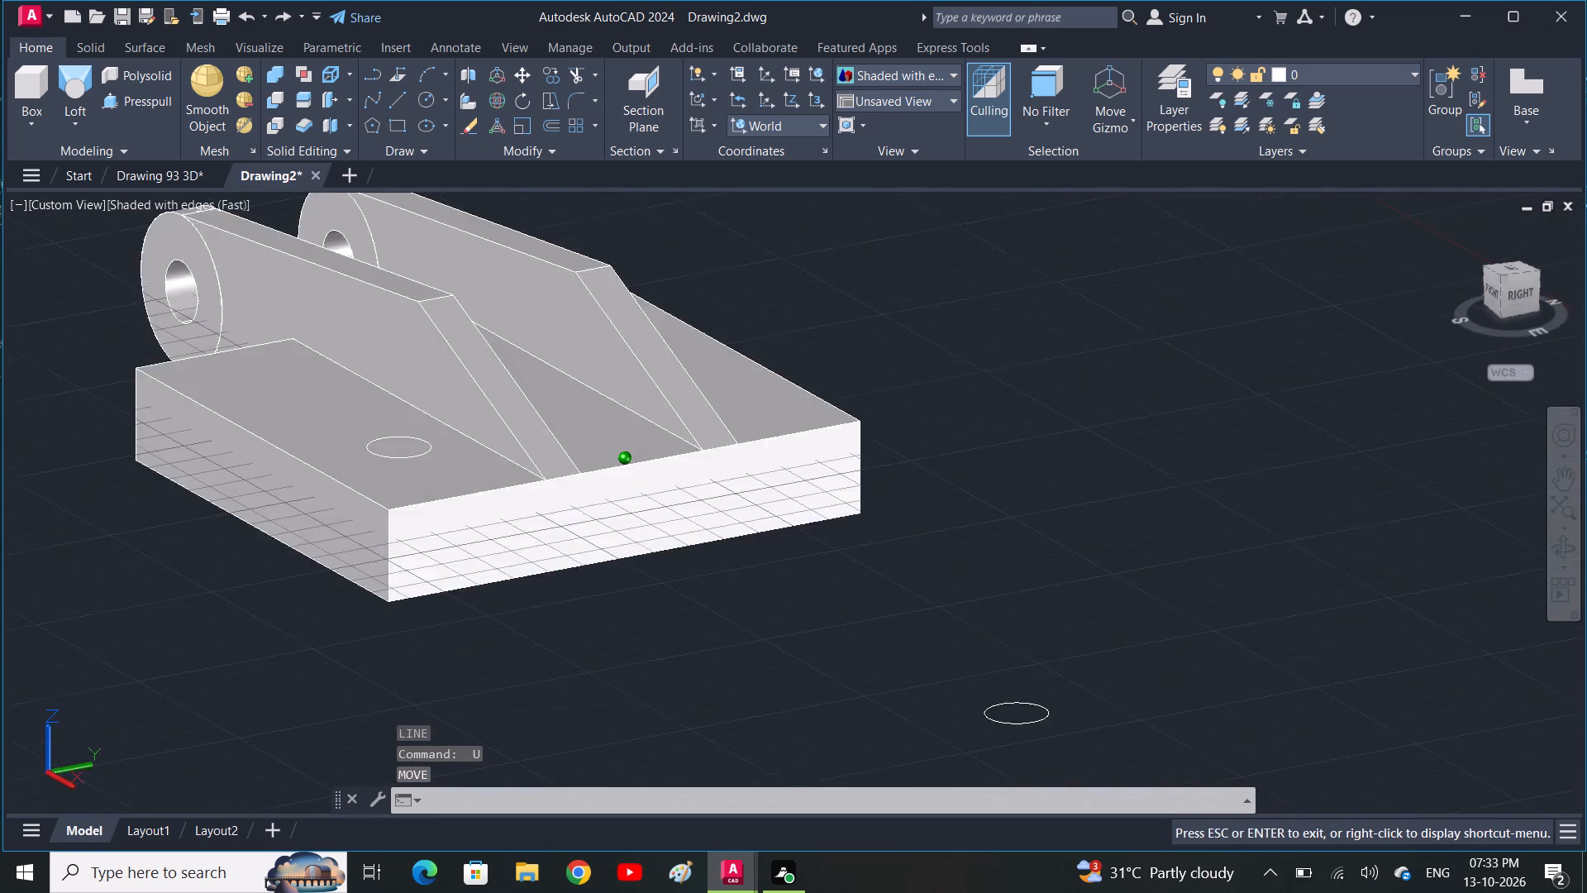
{"action": "middle_click_drag", "start_coordinate": [633, 658], "coordinate": [684, 658], "text": "shift"}
{"action": "middle_click_drag", "start_coordinate": [593, 646], "coordinate": [708, 658], "text": "shift"}
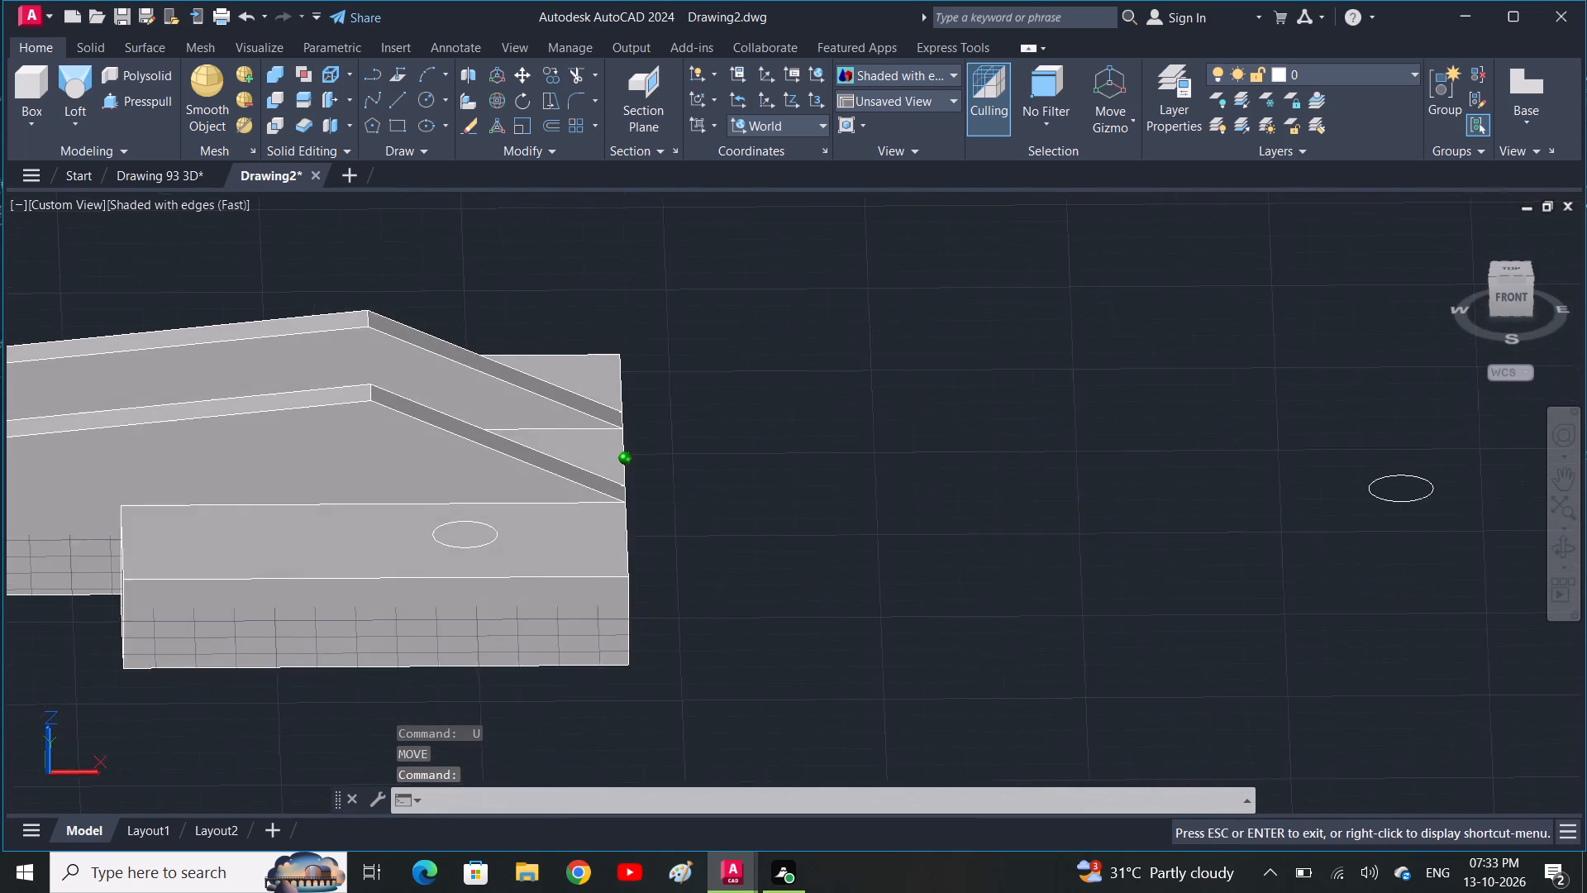
{"action": "middle_click_drag", "start_coordinate": [708, 658], "coordinate": [652, 766], "text": "shift"}
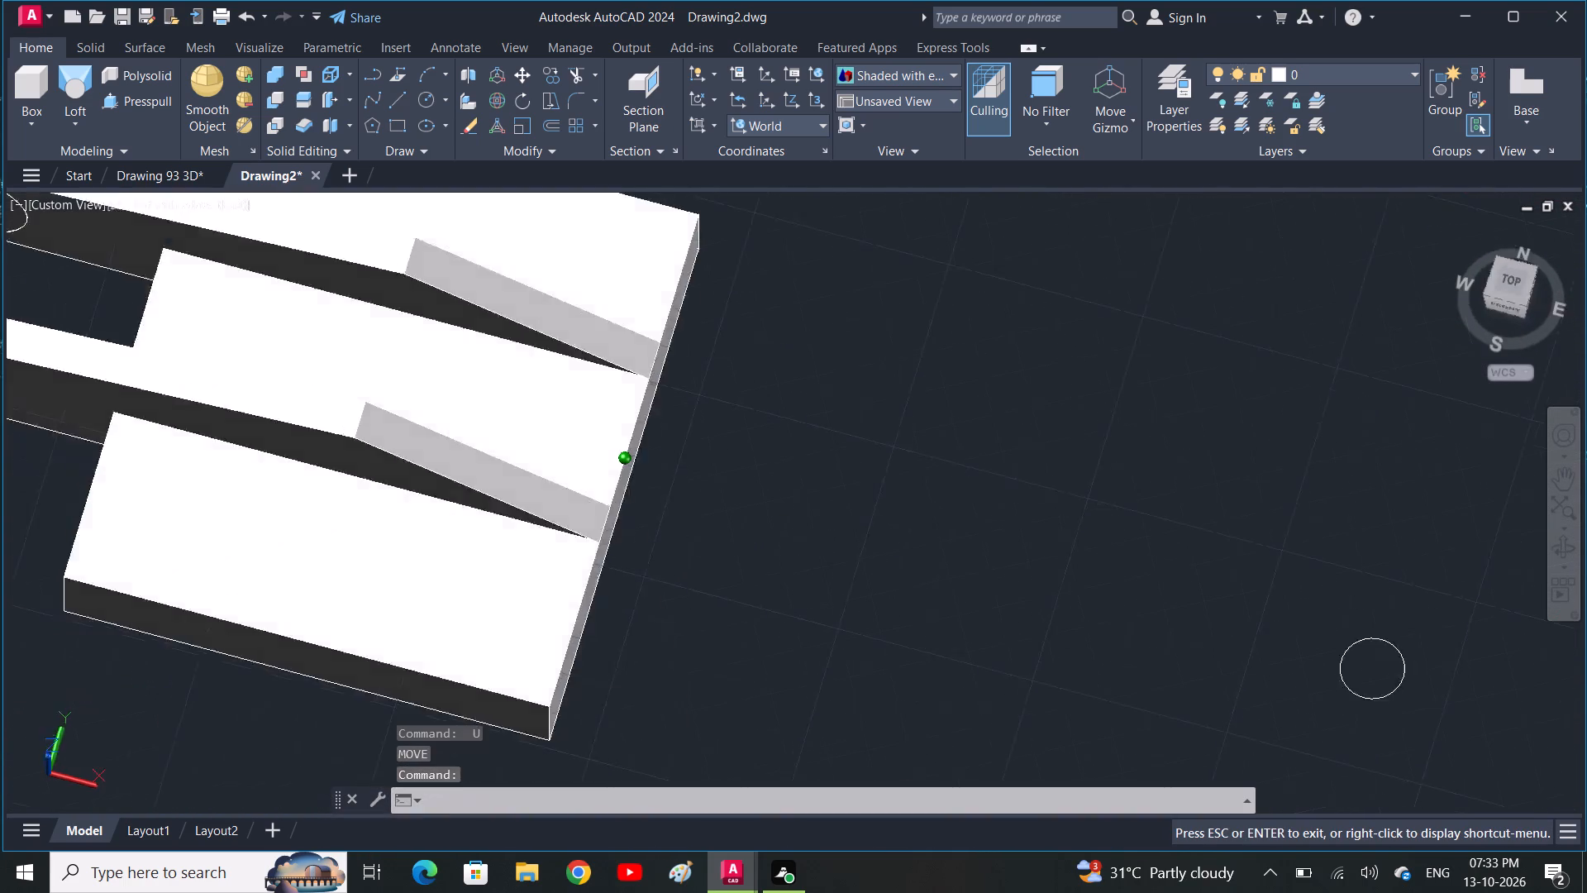
{"action": "middle_click_drag", "start_coordinate": [652, 766], "coordinate": [649, 685], "text": "shift"}
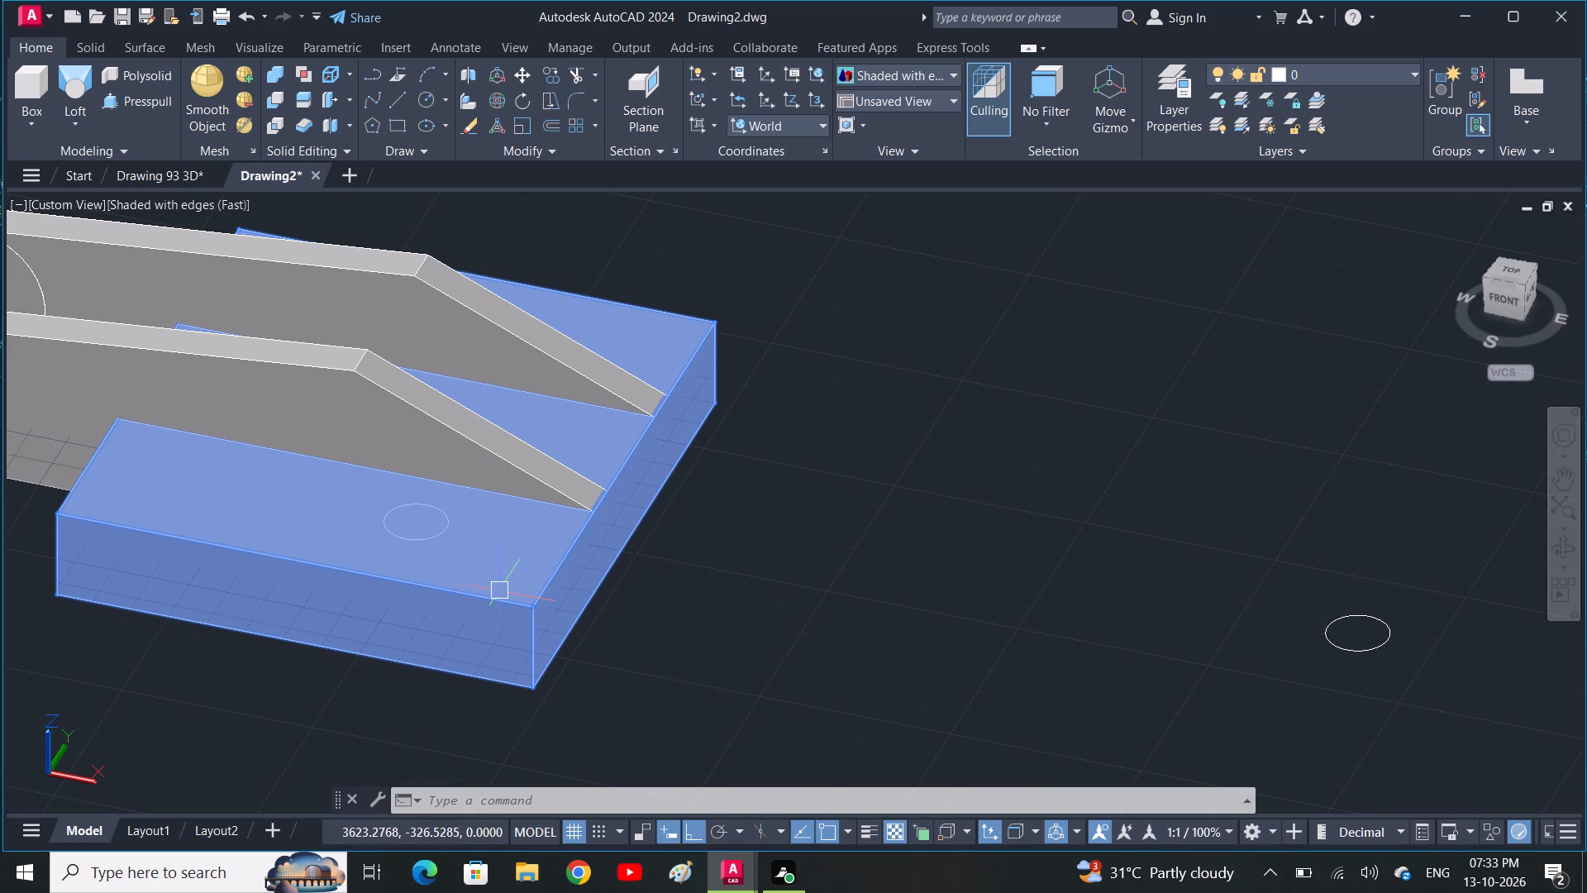
{"action": "type", "text": "L"}
{"action": "key", "text": "space"}
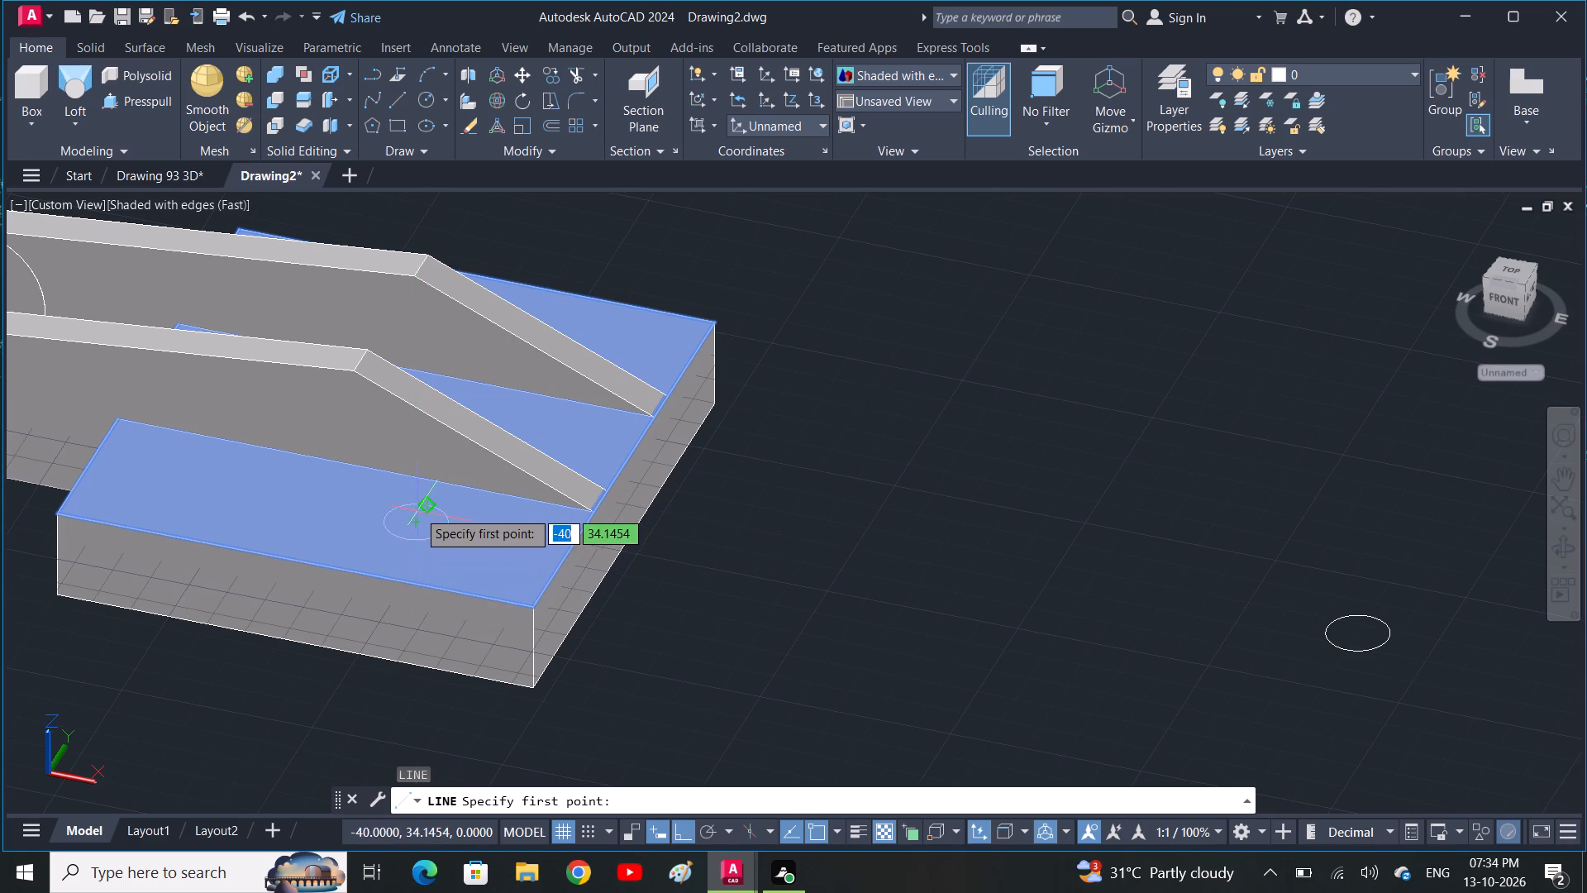
{"action": "scroll", "coordinate": [417, 517], "scroll_direction": "up", "scroll_amount": 2}
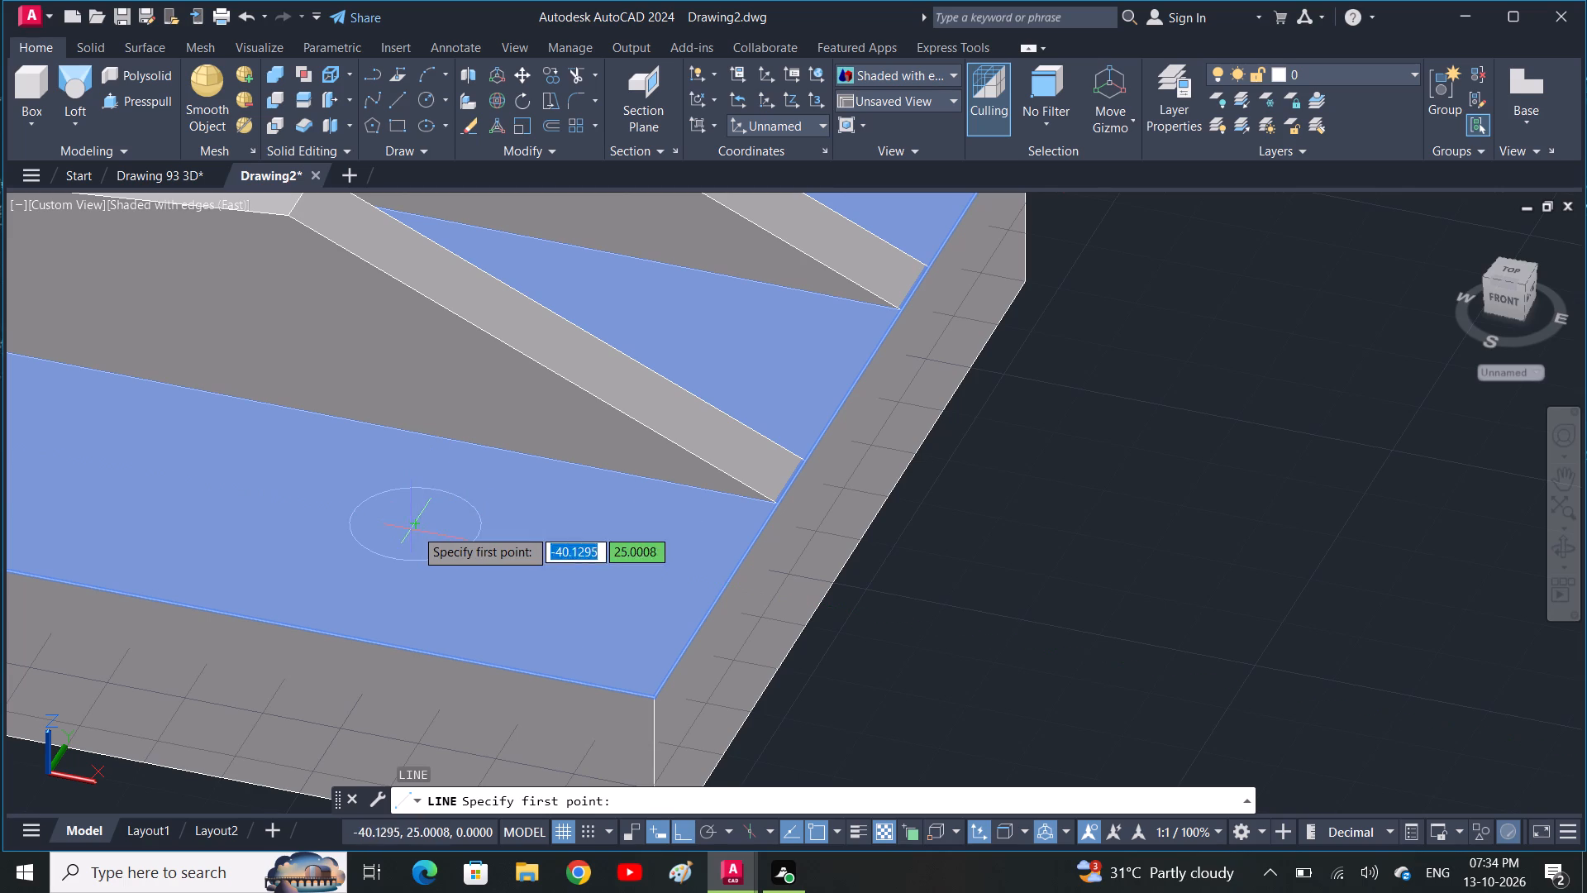
{"action": "left_click", "coordinate": [420, 526]}
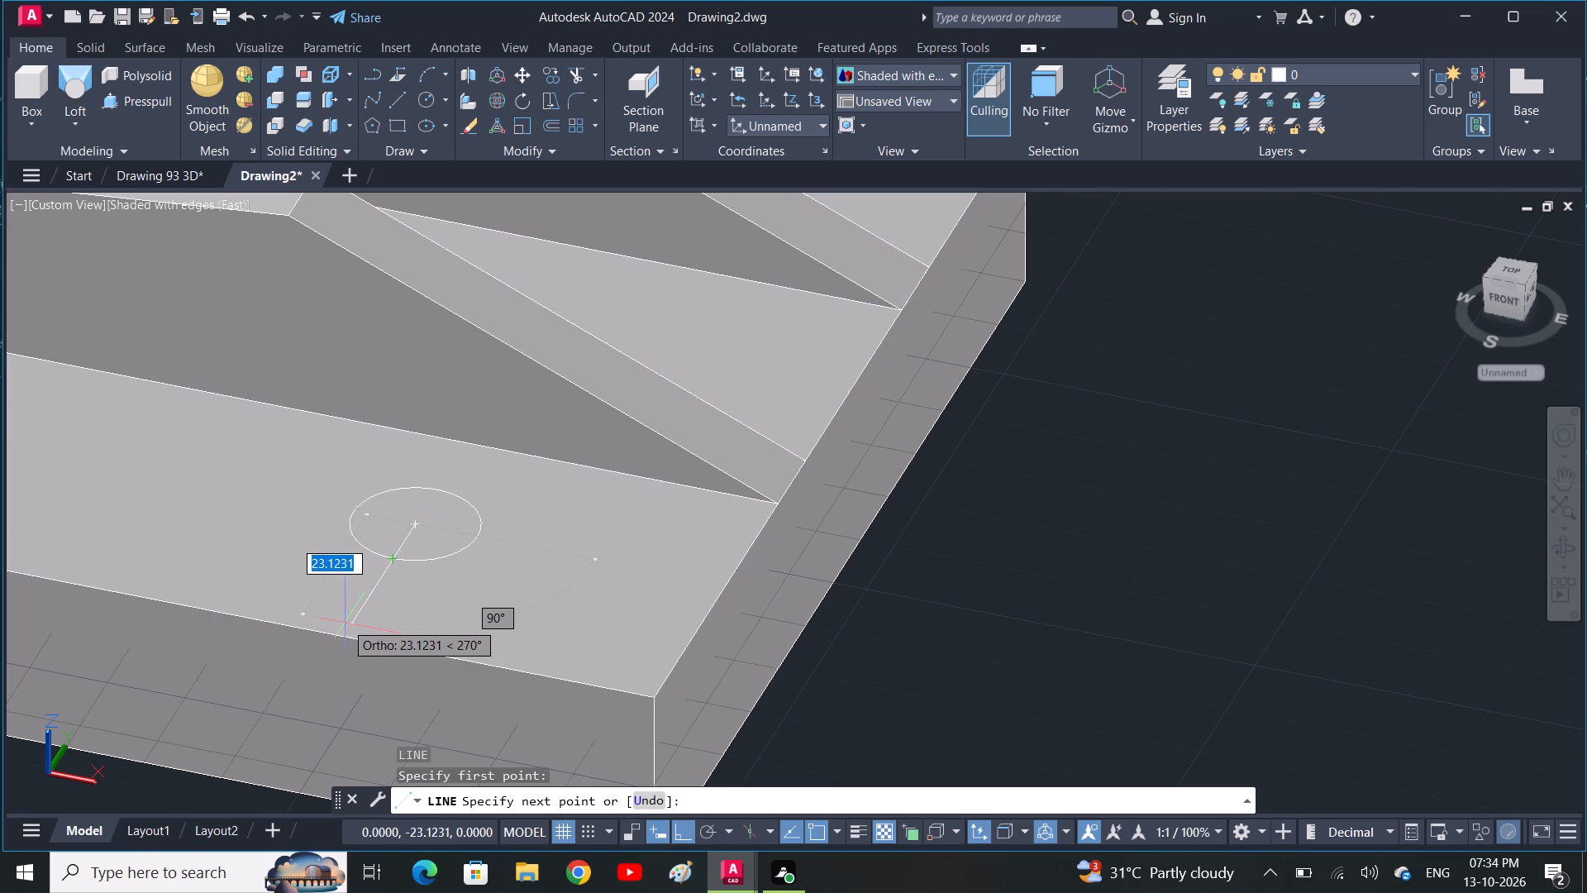
{"action": "type", "text": "22"}
{"action": "key", "text": "space"}
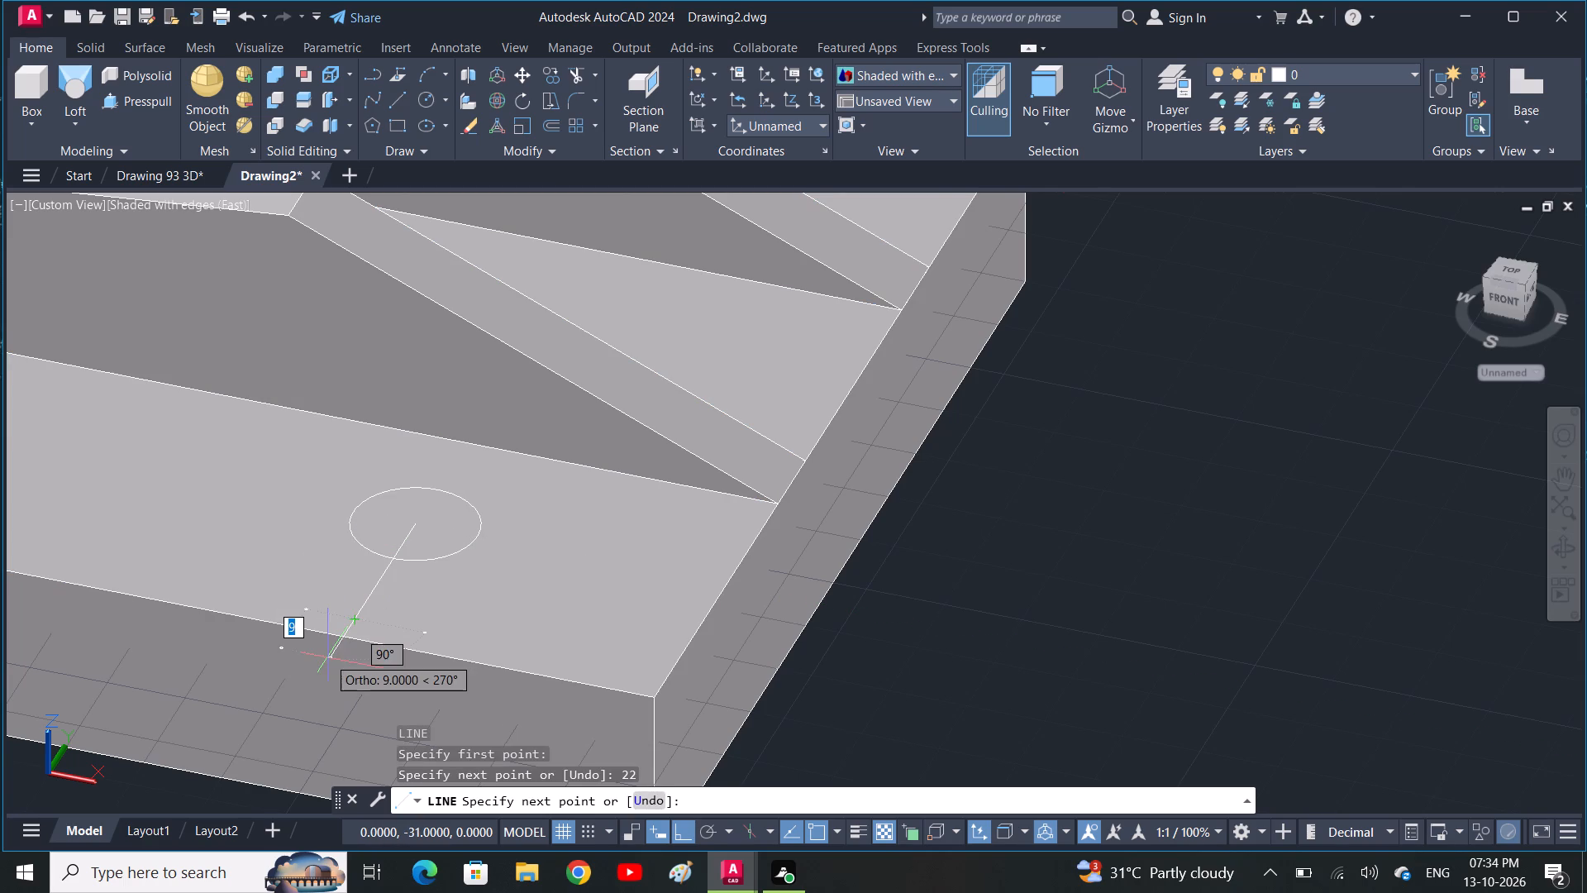
{"action": "key", "text": "Escape"}
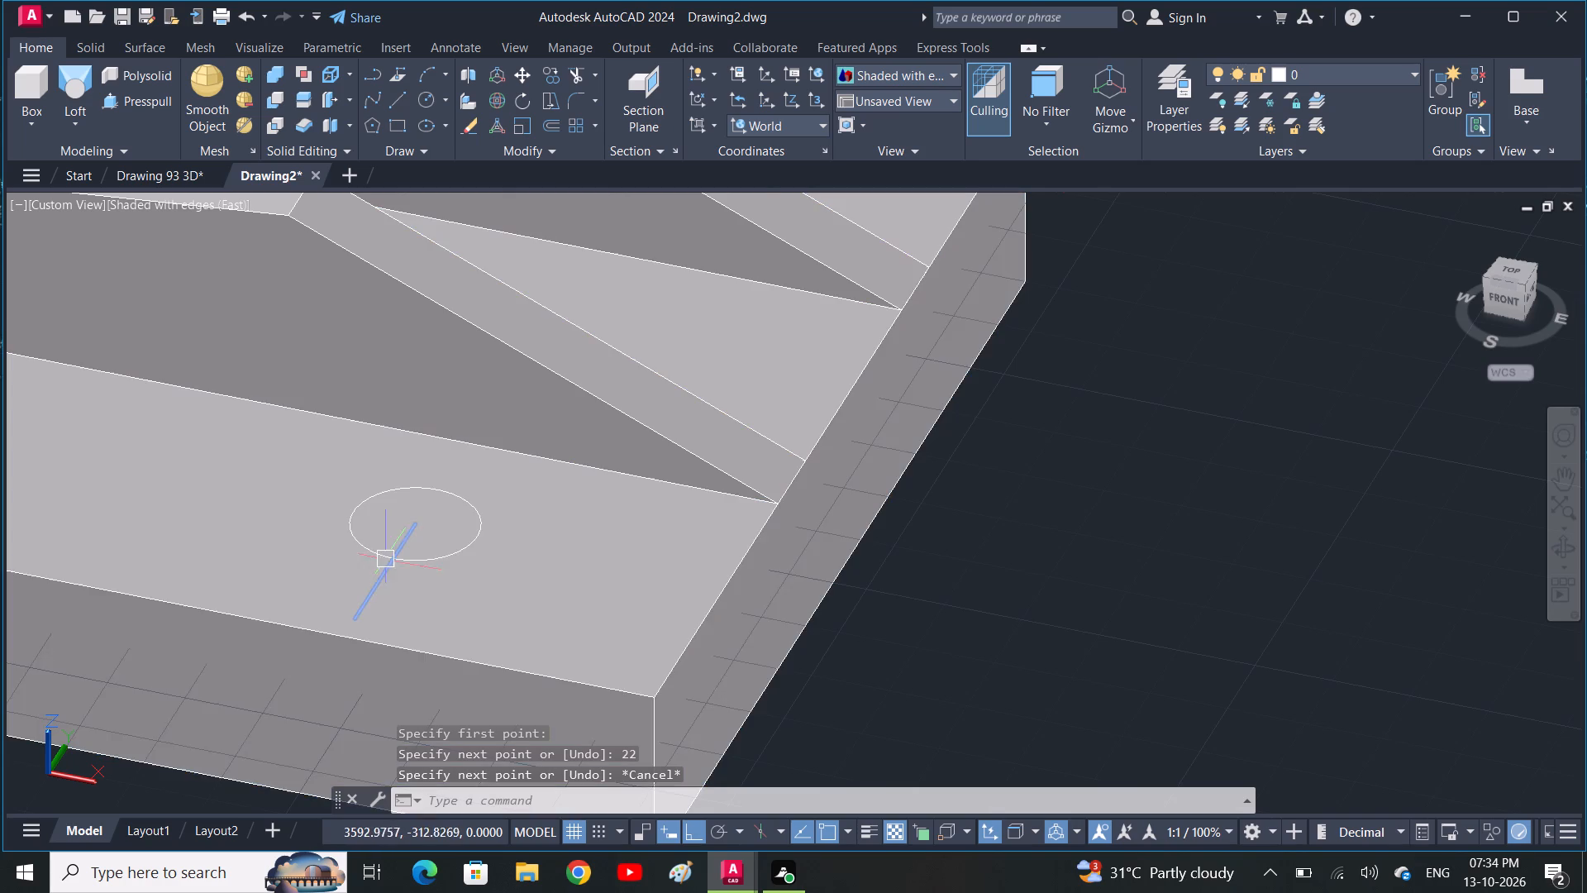
Change the visual style to 2D Wireframe.
{"action": "left_click", "coordinate": [360, 598]}
{"action": "key", "text": "Escape"}
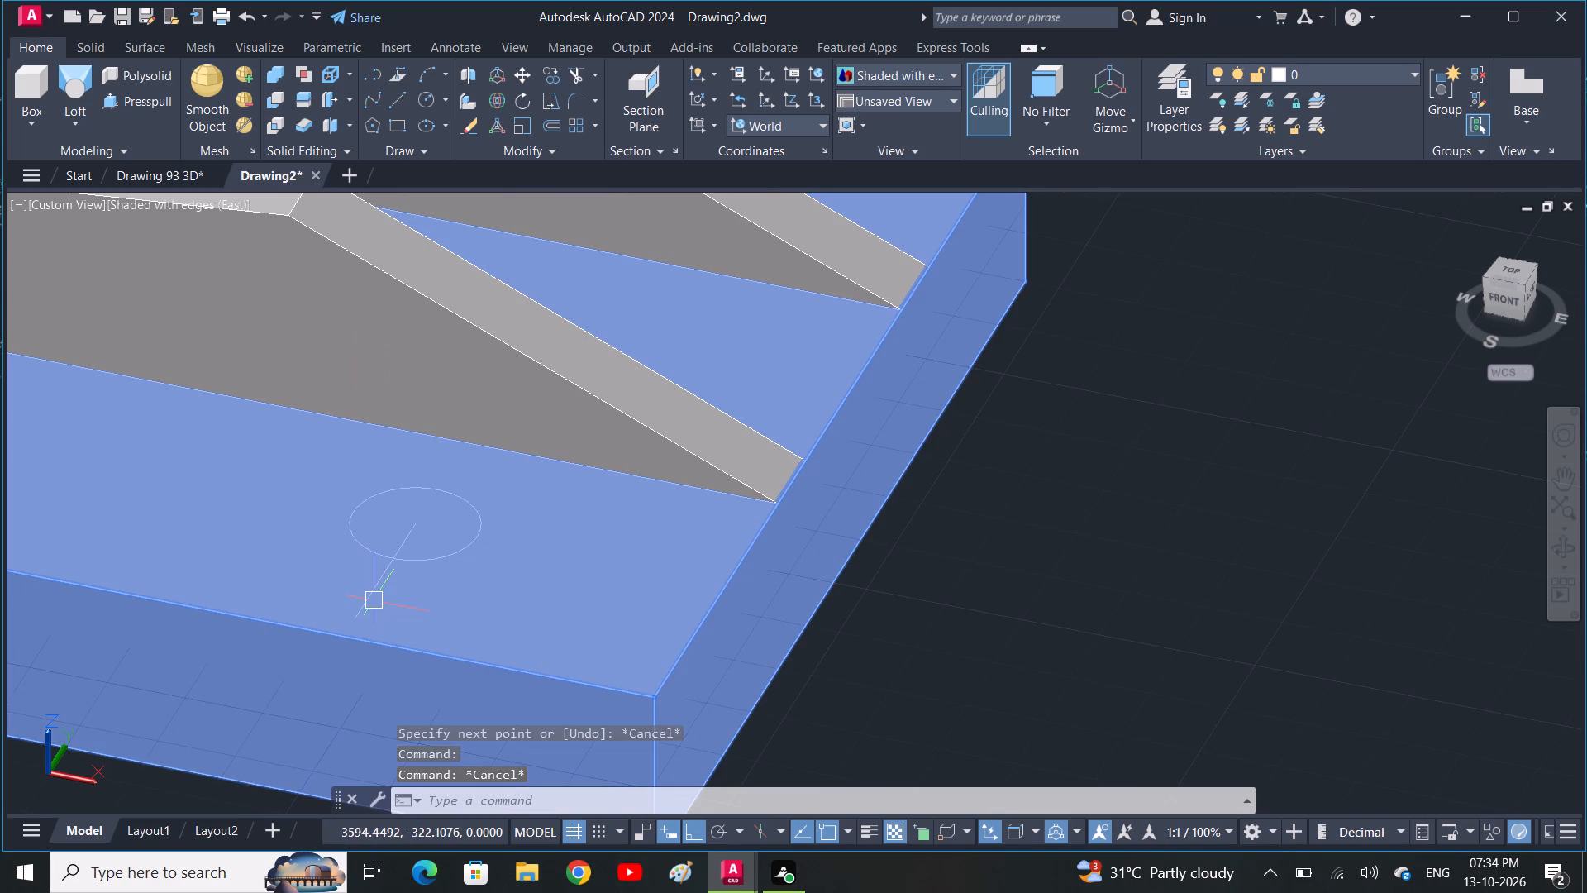
{"action": "scroll", "coordinate": [374, 599], "scroll_direction": "up", "scroll_amount": 2}
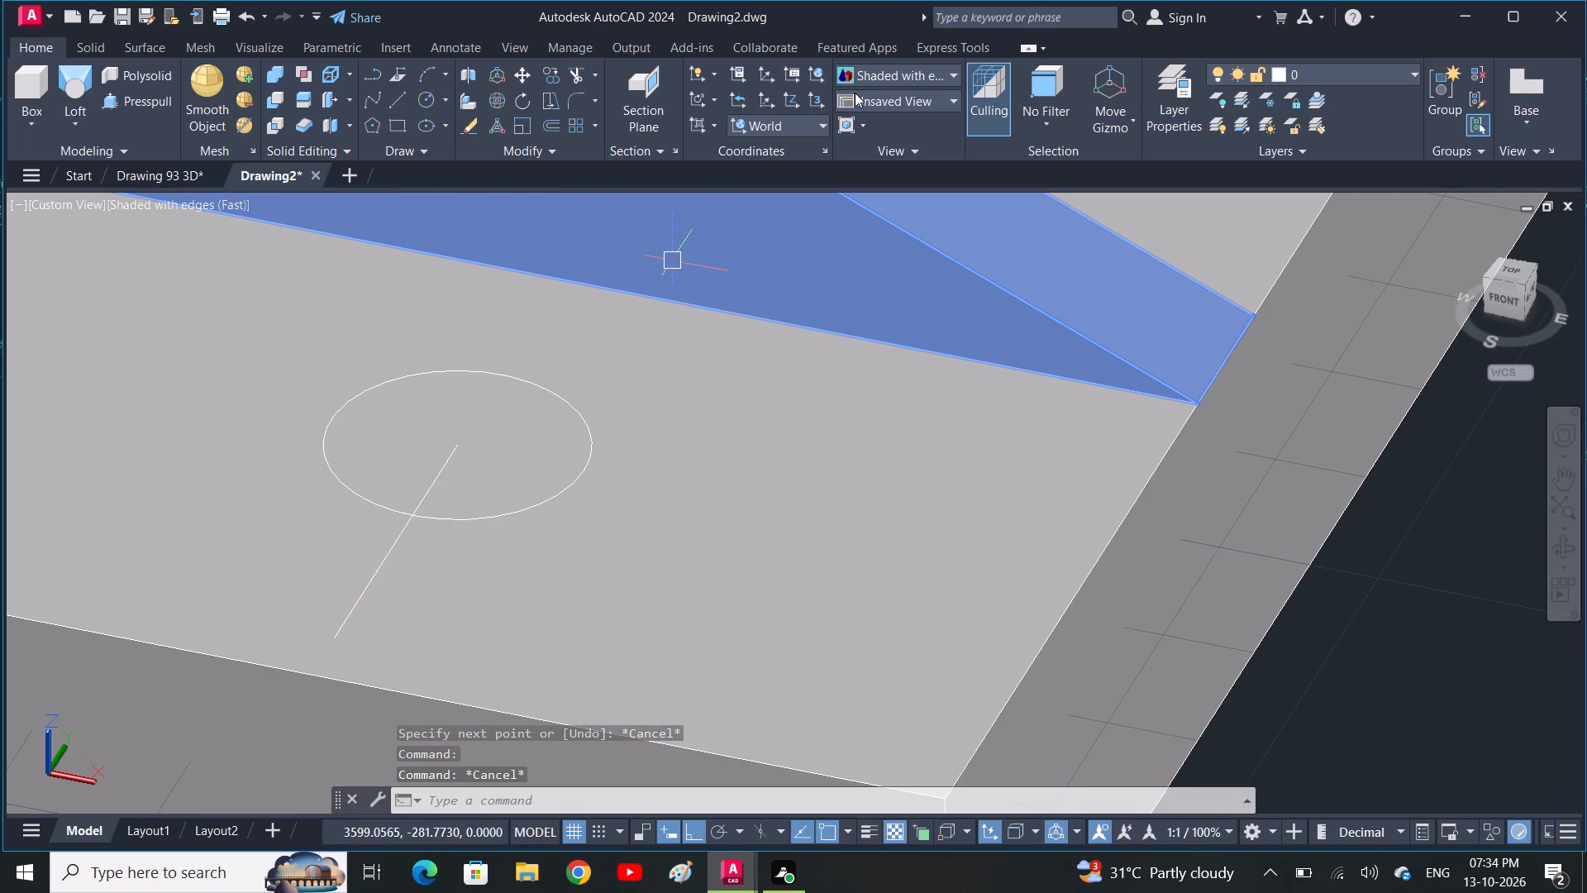
{"action": "left_click", "coordinate": [885, 76]}
{"action": "left_click", "coordinate": [892, 65]}
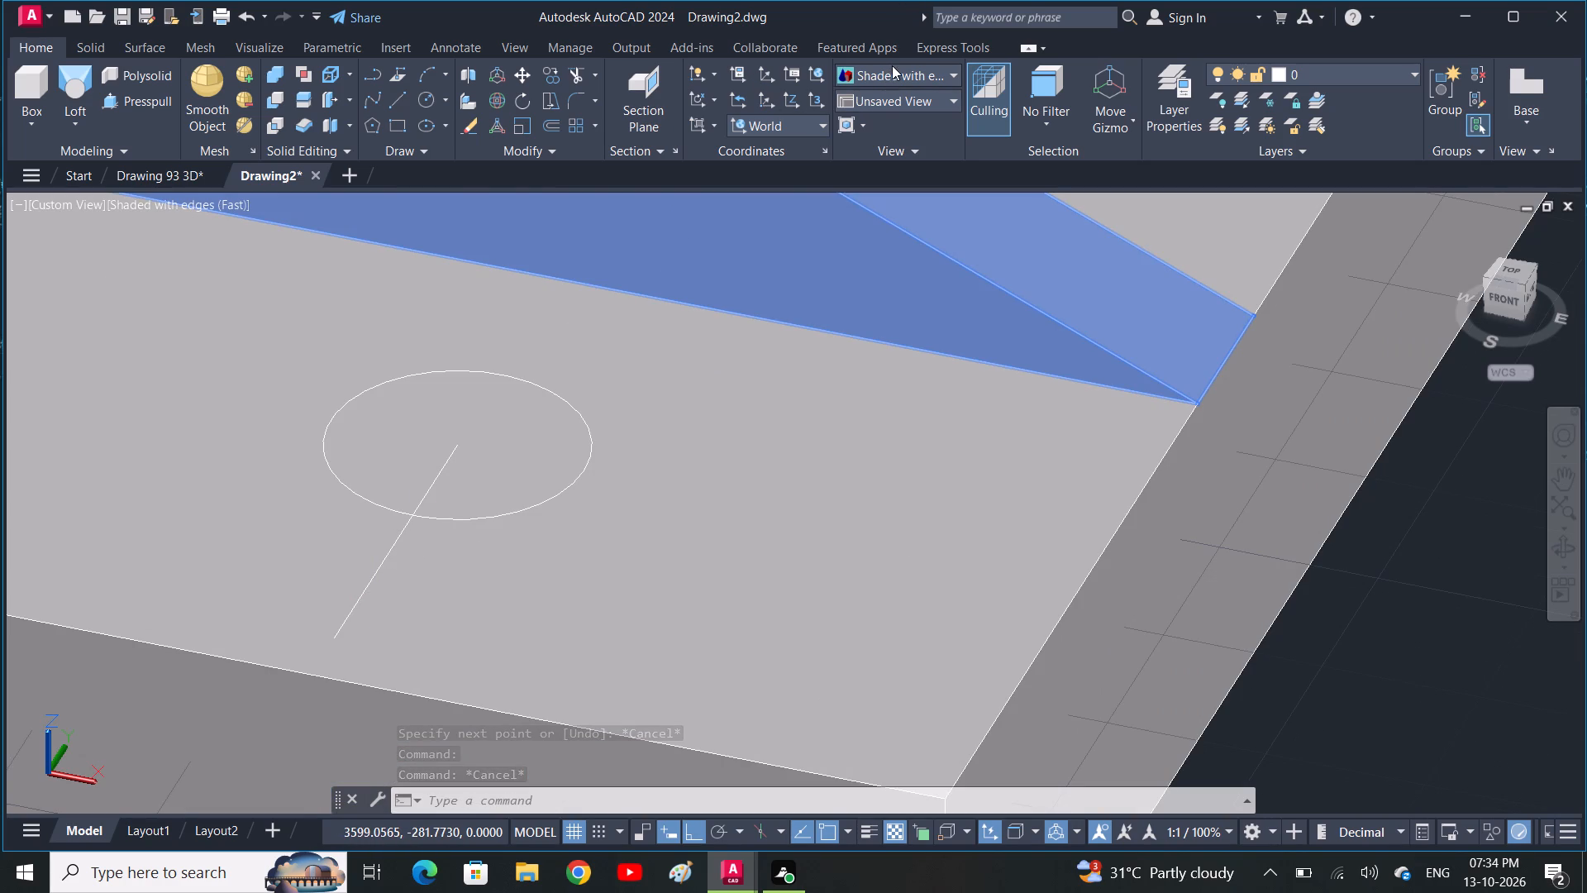
{"action": "left_click", "coordinate": [891, 76]}
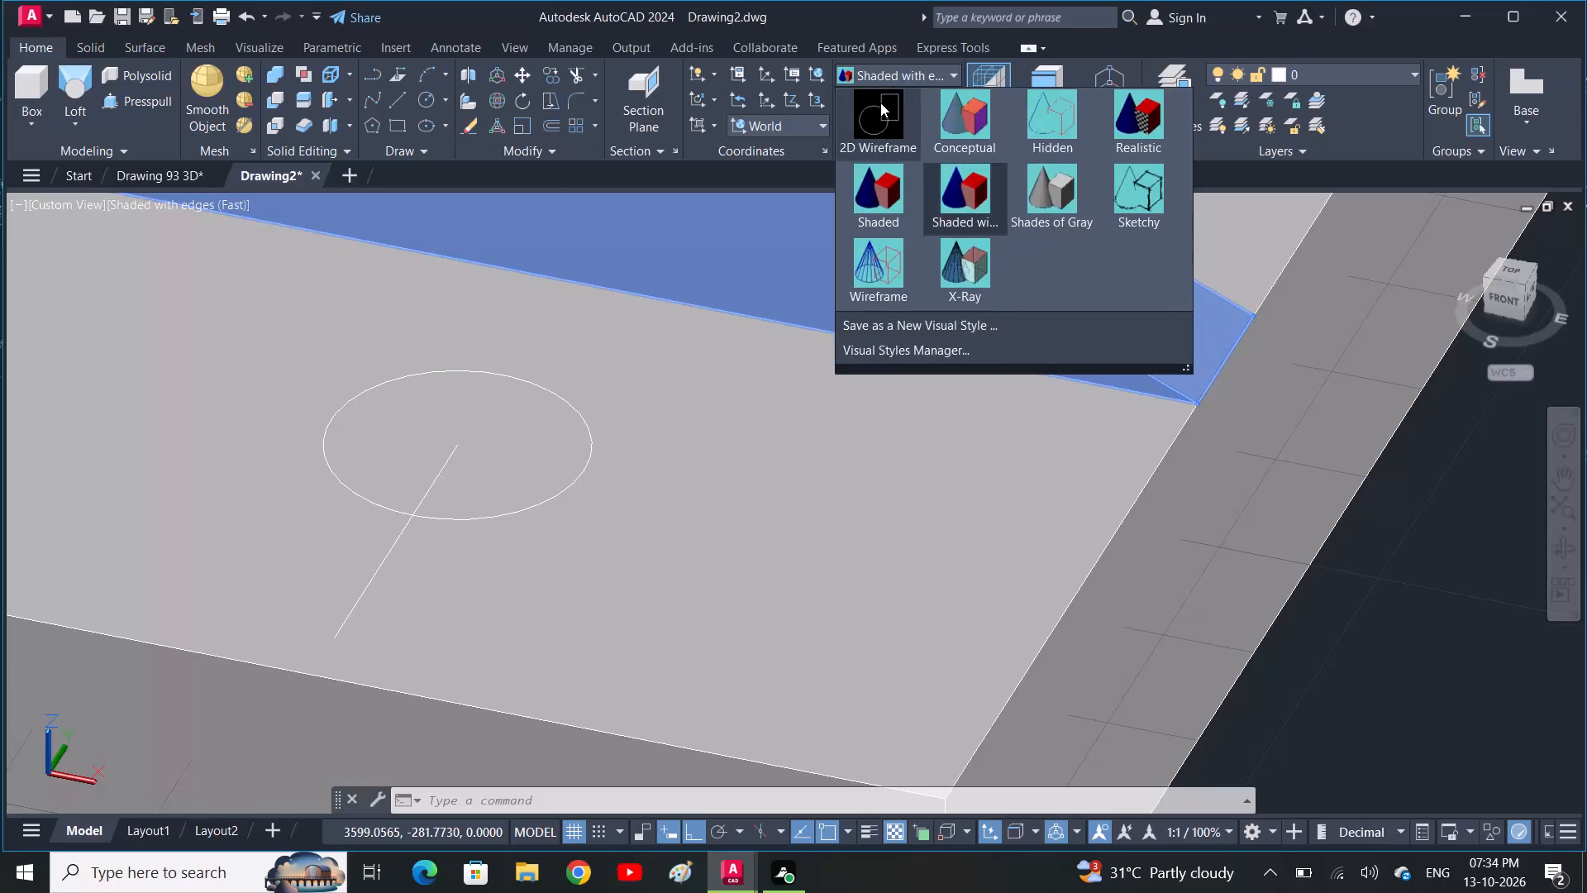
{"action": "left_click", "coordinate": [880, 103]}
Move the 22-long line by its outer end, inward along its own direction, to where it crosses the nearest wireframe edge.
{"action": "middle_click_drag", "start_coordinate": [690, 472], "coordinate": [776, 418]}
{"action": "left_click", "coordinate": [487, 494]}
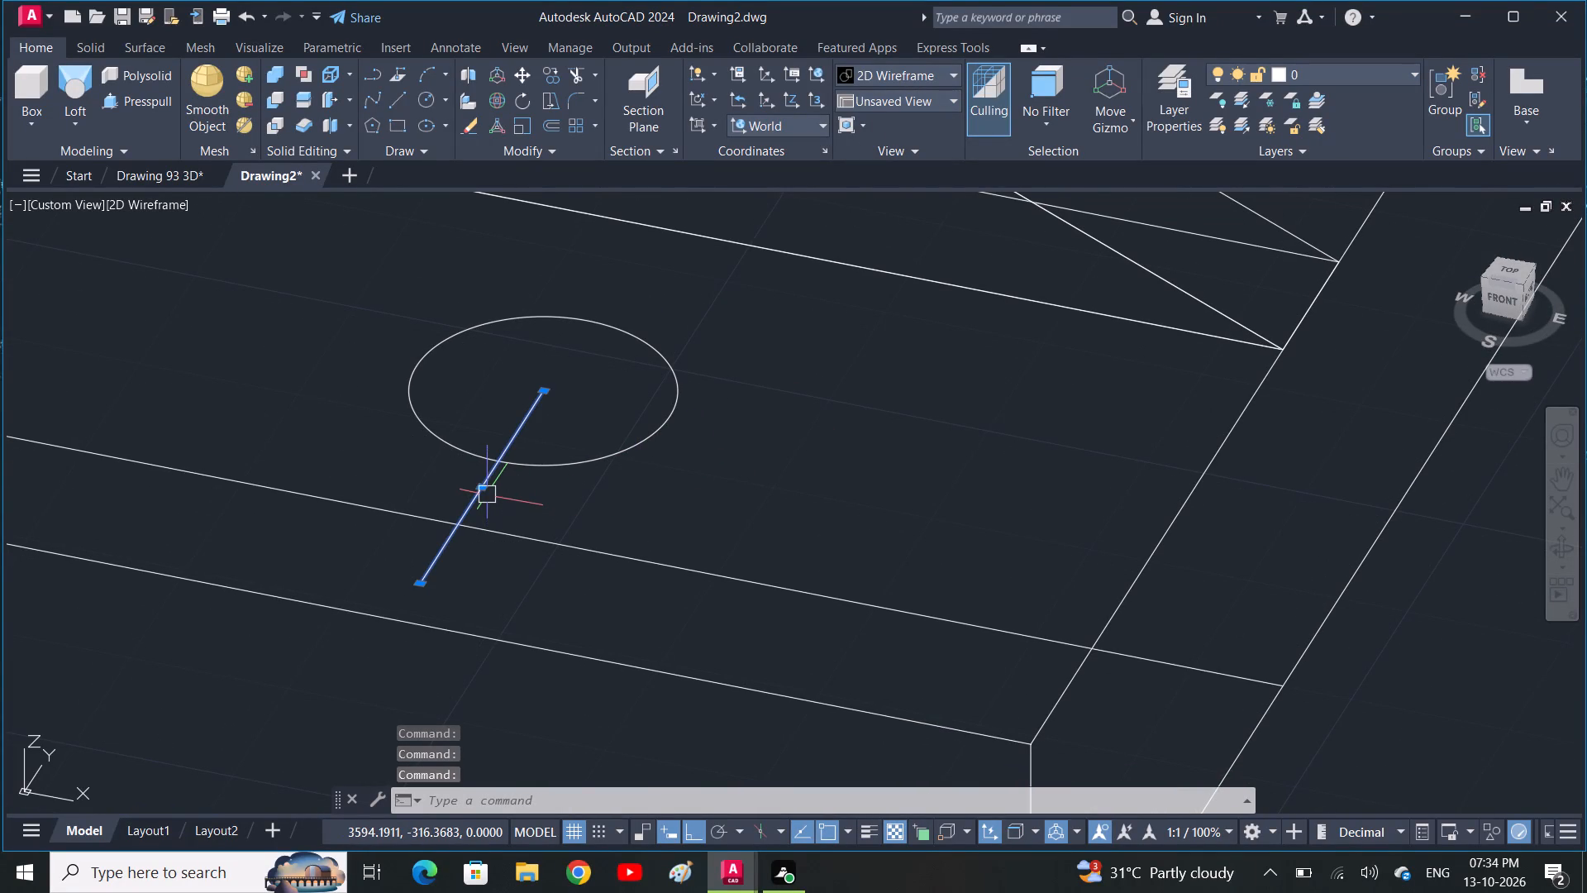
{"action": "type", "text": "M"}
{"action": "key", "text": "space"}
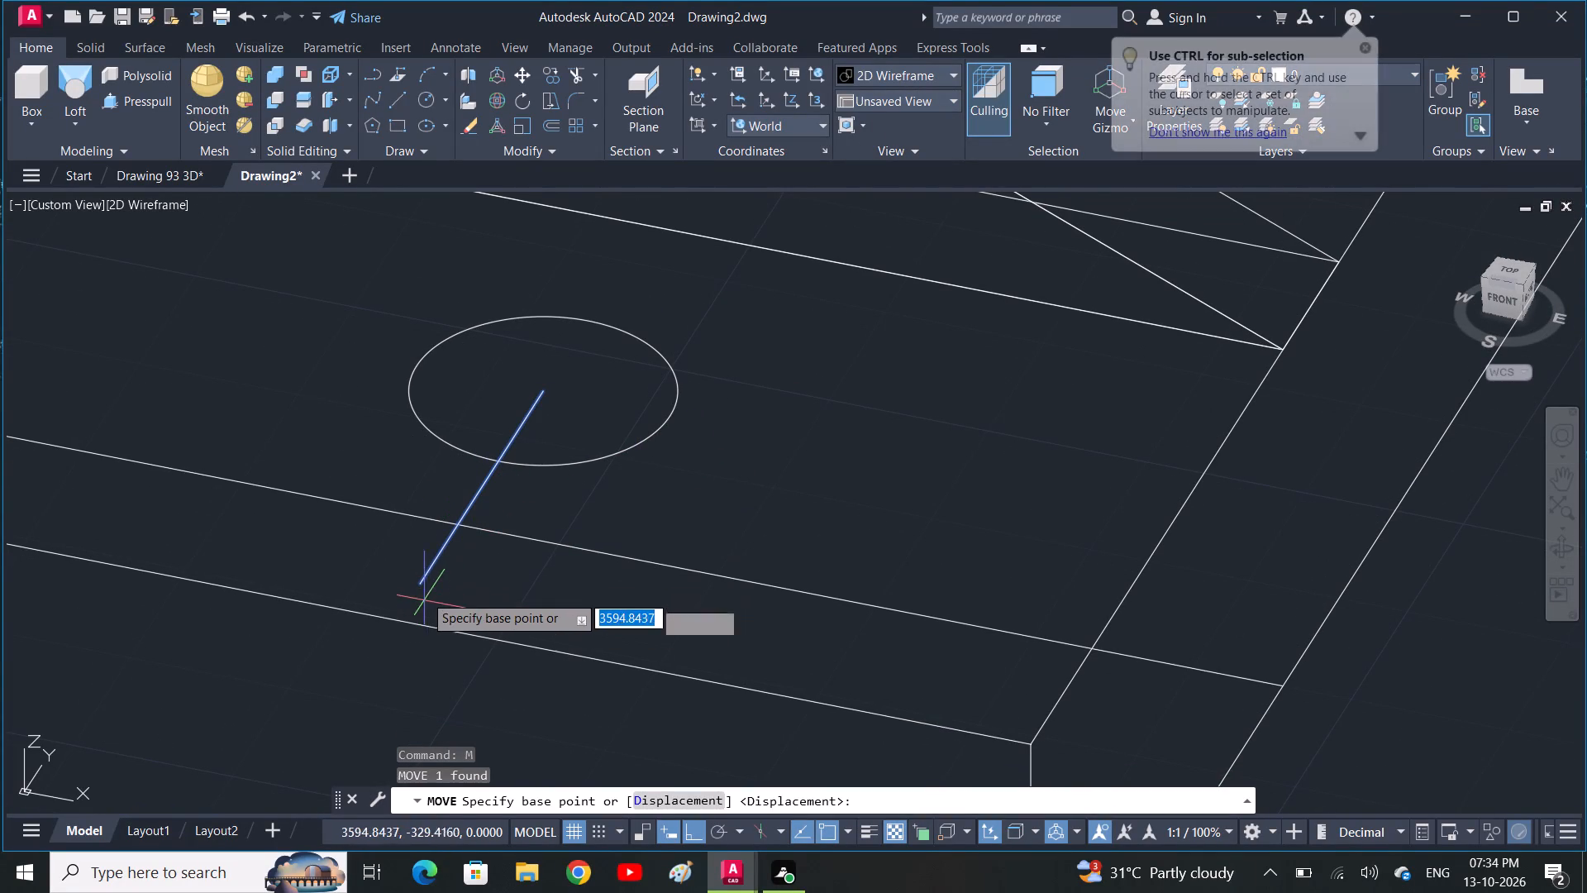
{"action": "left_click", "coordinate": [420, 587]}
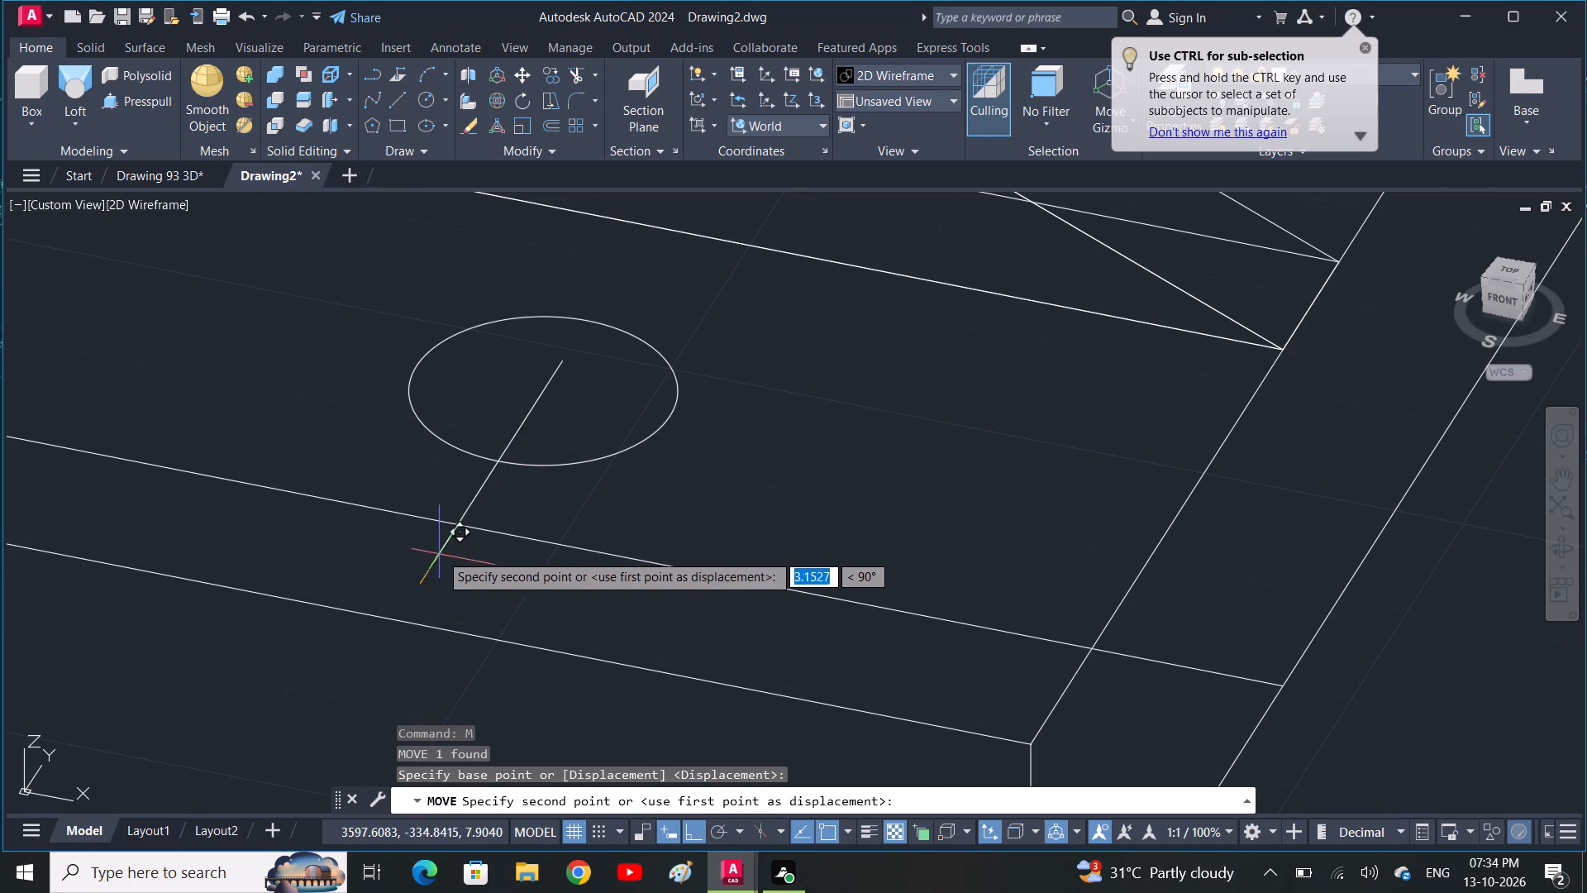
{"action": "left_click", "coordinate": [458, 526]}
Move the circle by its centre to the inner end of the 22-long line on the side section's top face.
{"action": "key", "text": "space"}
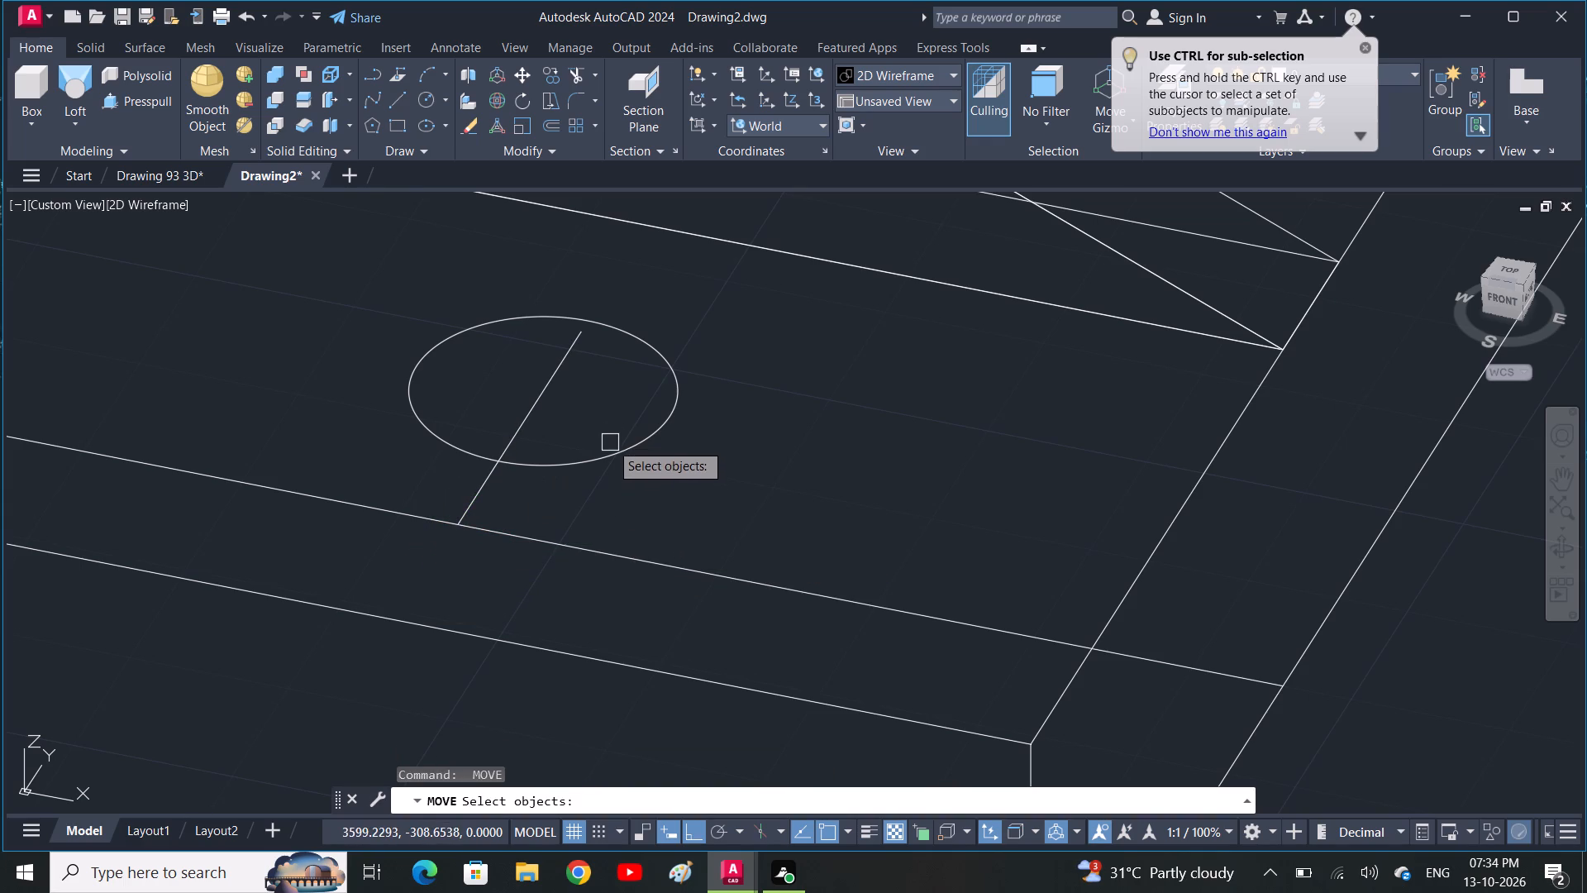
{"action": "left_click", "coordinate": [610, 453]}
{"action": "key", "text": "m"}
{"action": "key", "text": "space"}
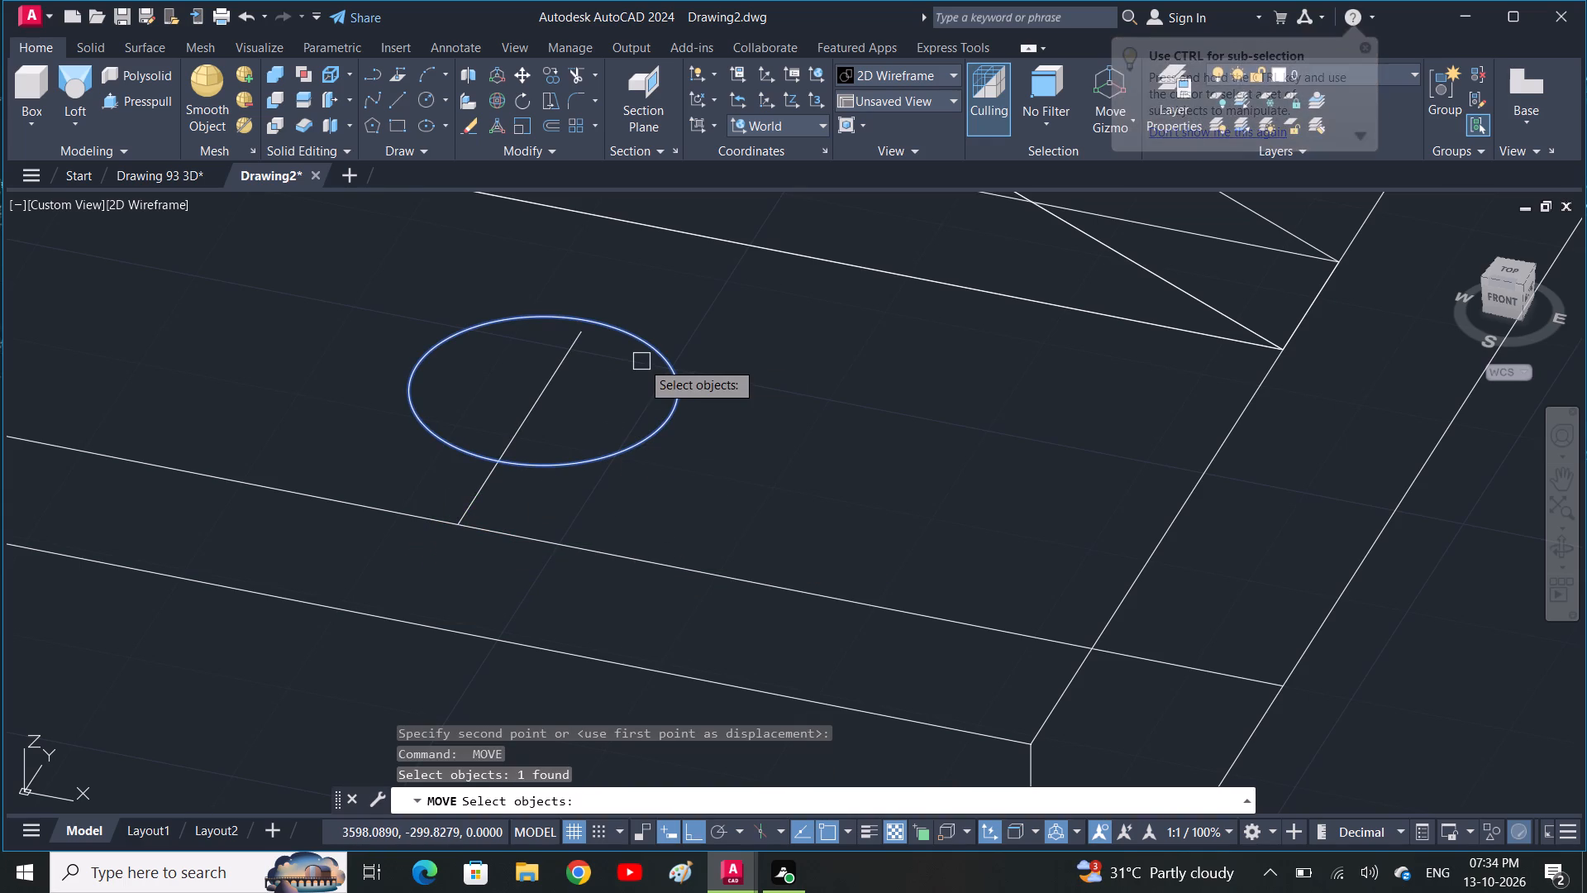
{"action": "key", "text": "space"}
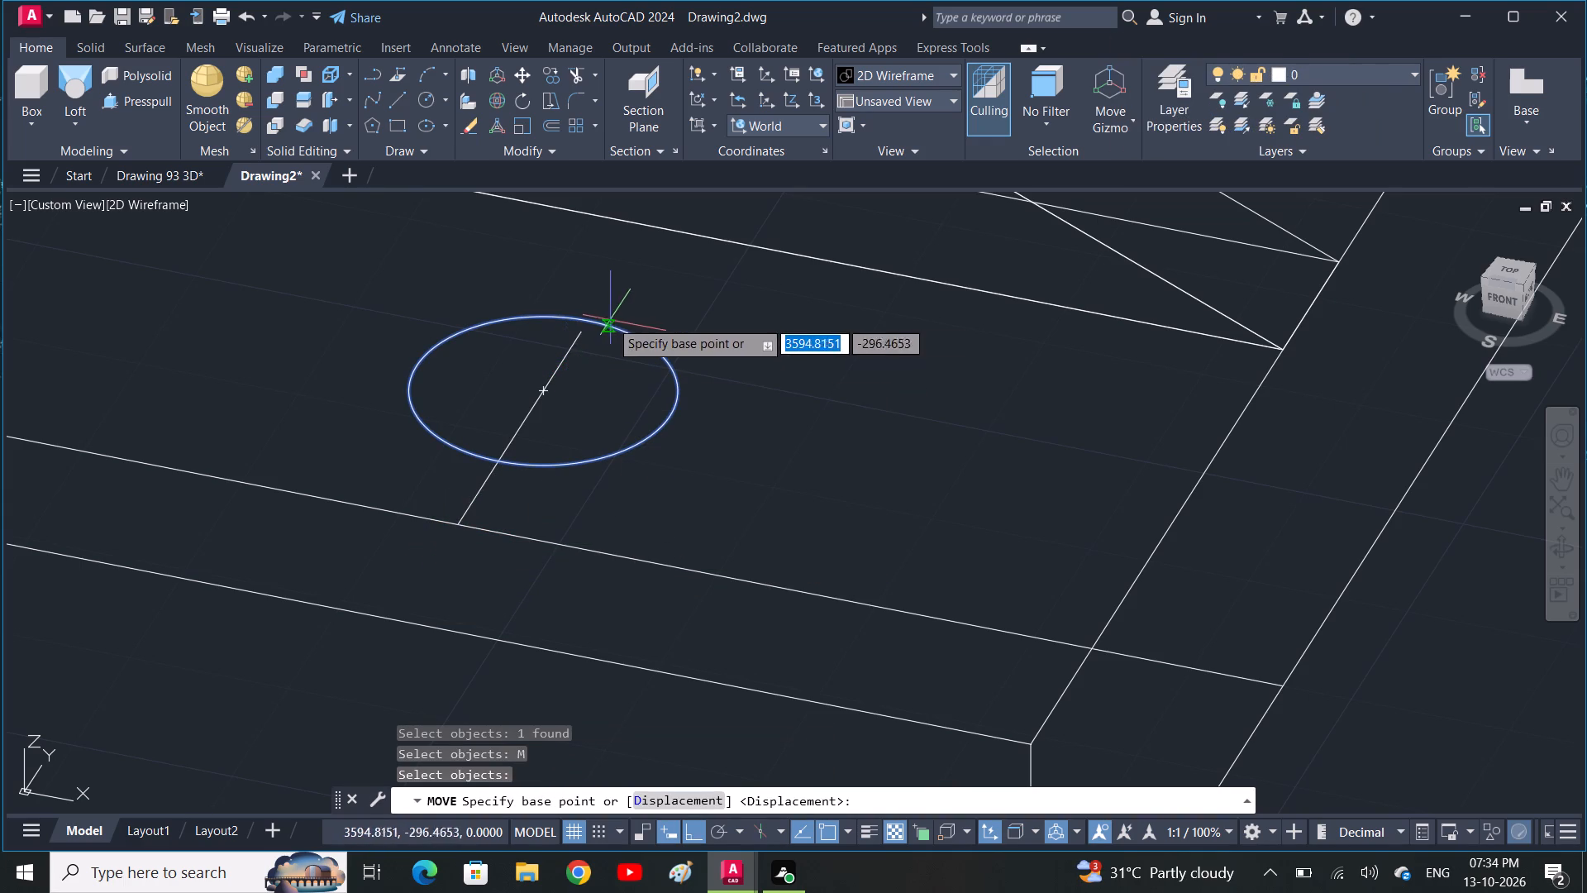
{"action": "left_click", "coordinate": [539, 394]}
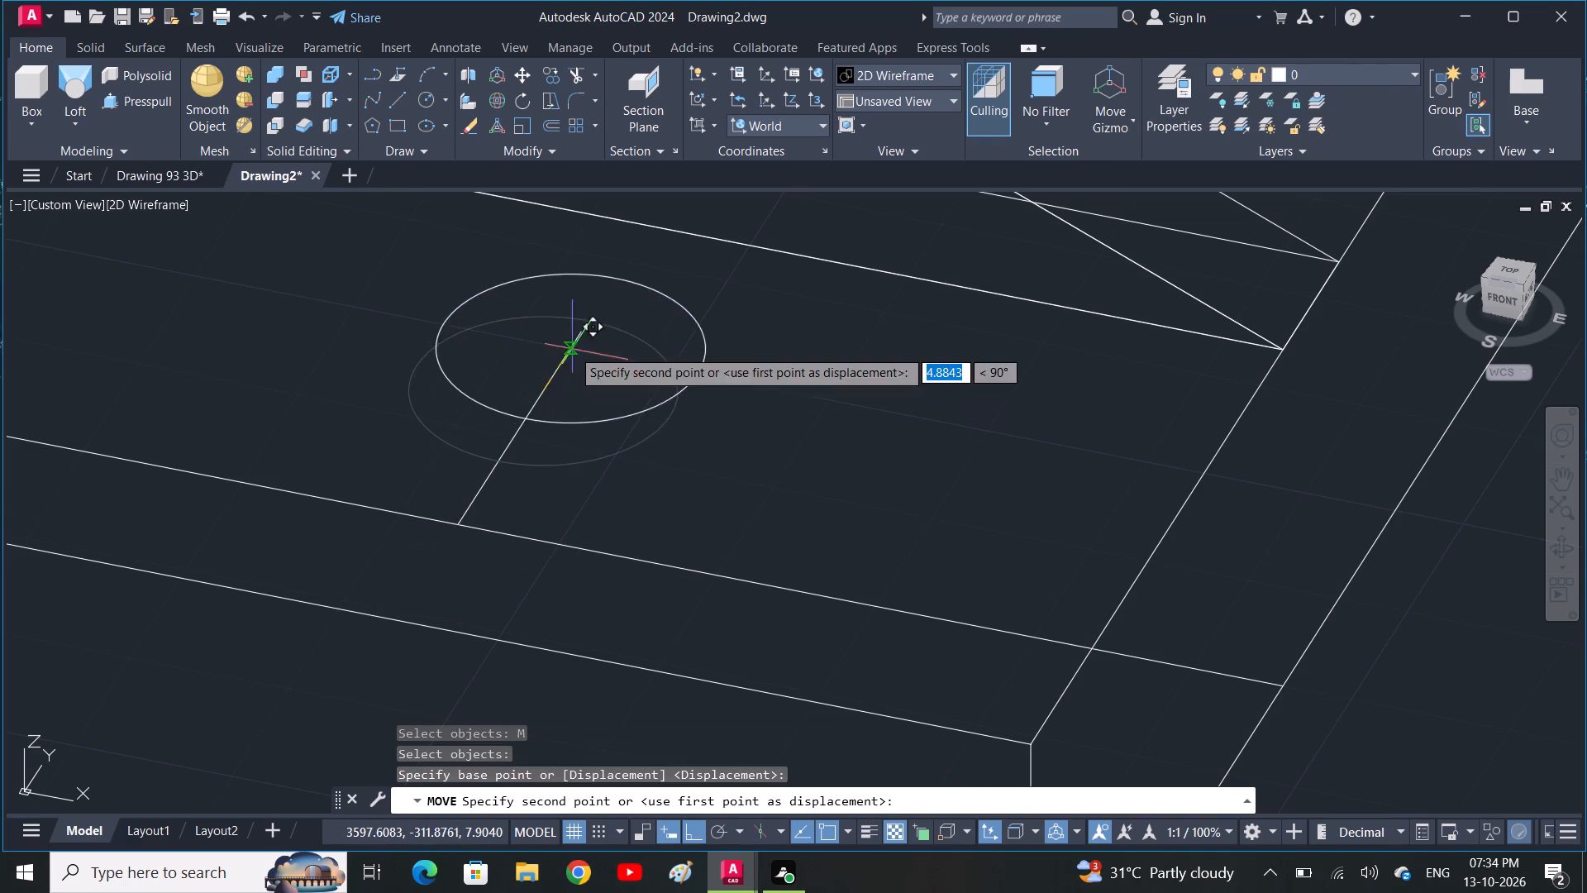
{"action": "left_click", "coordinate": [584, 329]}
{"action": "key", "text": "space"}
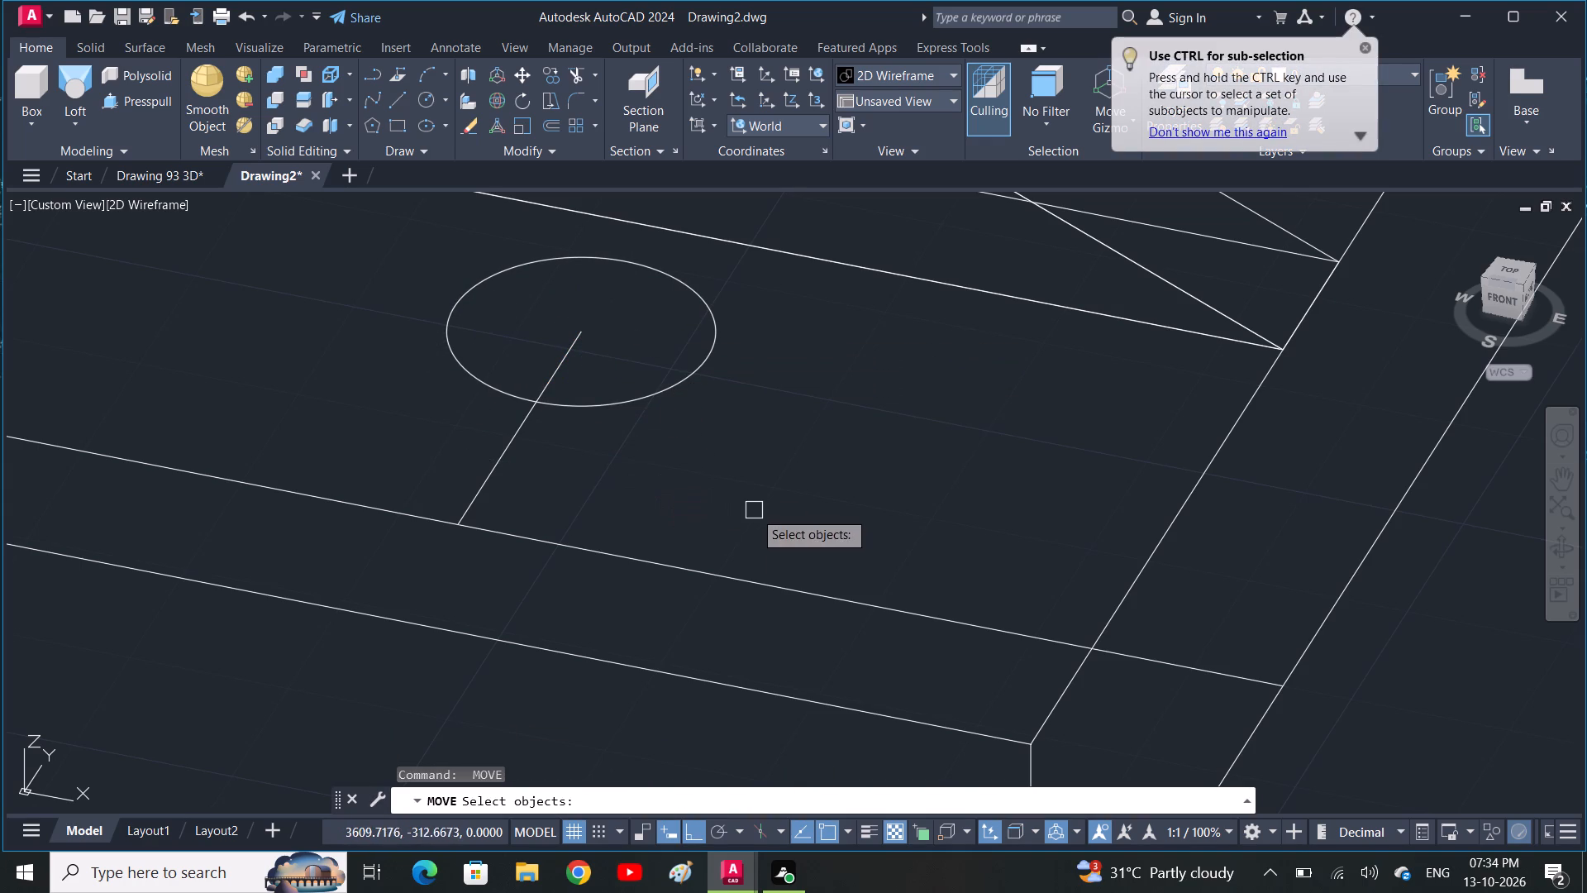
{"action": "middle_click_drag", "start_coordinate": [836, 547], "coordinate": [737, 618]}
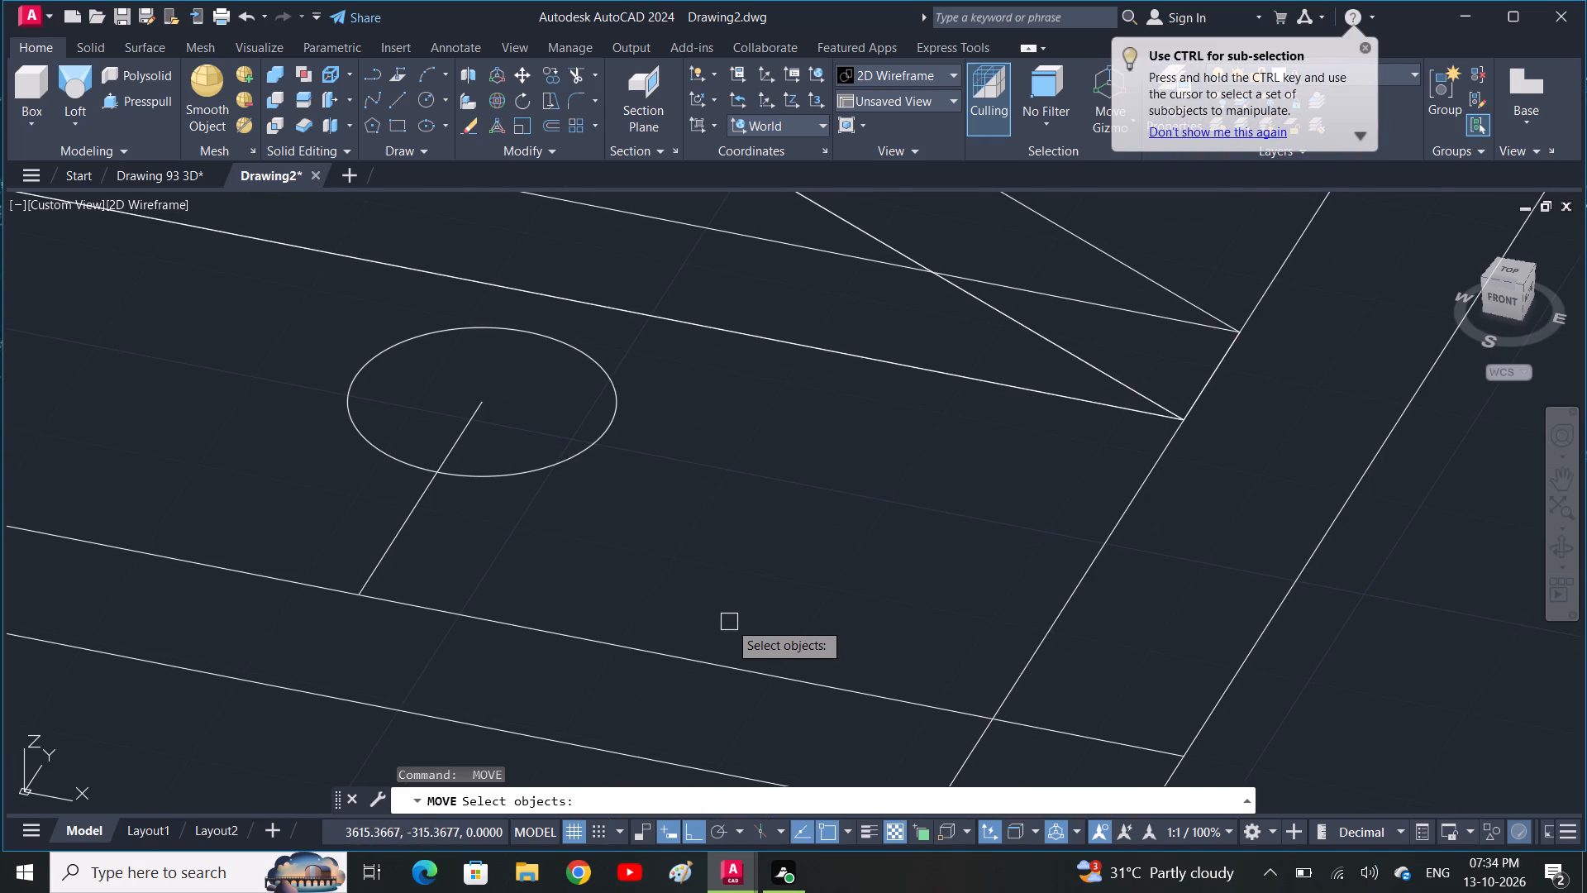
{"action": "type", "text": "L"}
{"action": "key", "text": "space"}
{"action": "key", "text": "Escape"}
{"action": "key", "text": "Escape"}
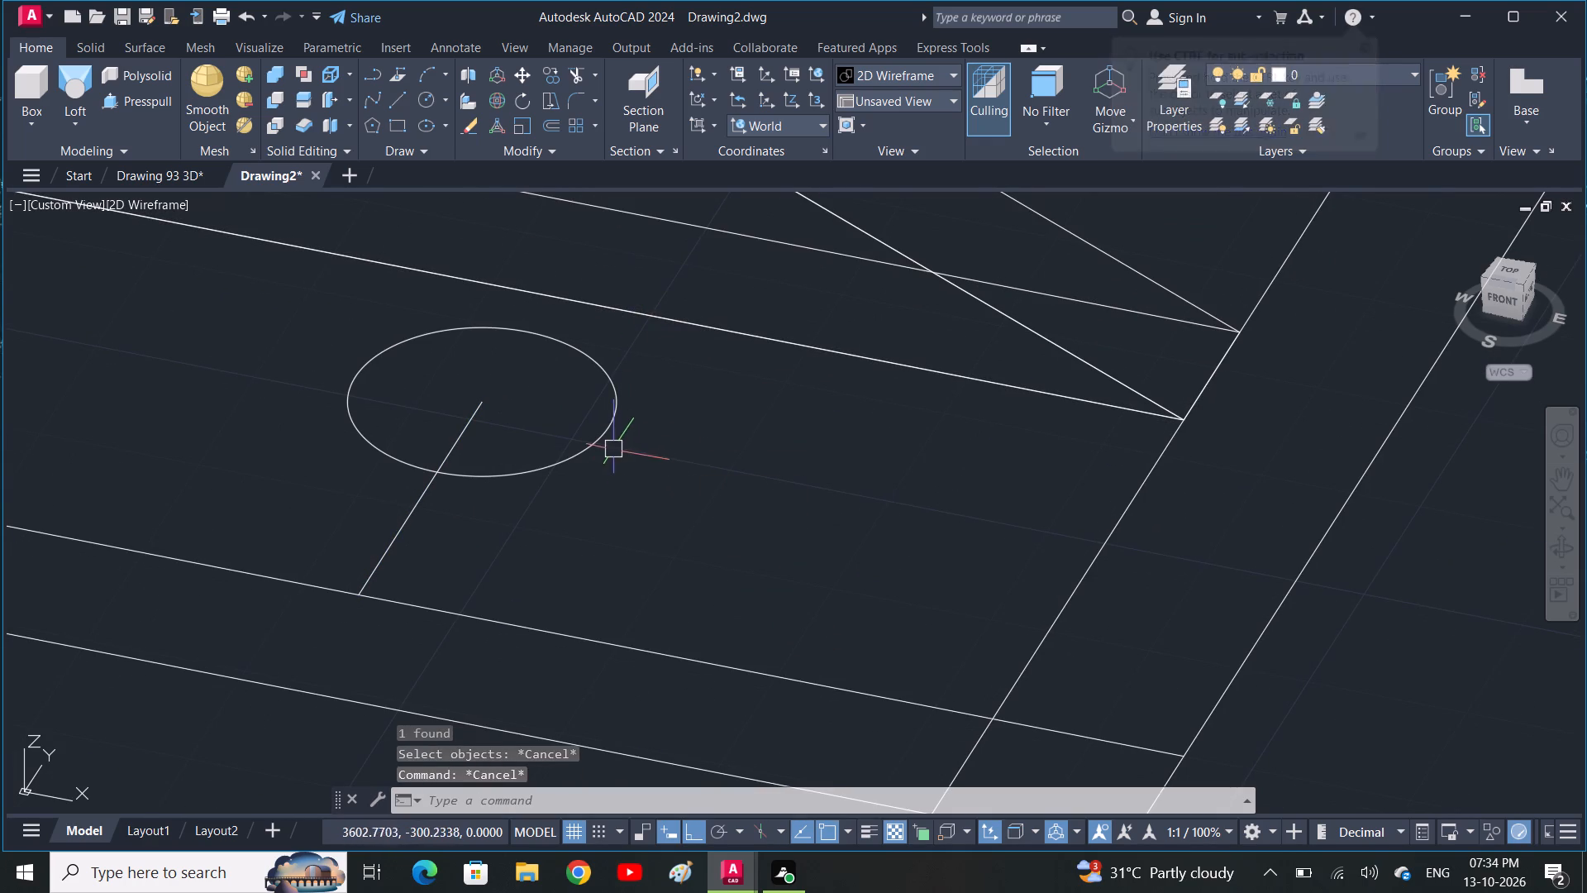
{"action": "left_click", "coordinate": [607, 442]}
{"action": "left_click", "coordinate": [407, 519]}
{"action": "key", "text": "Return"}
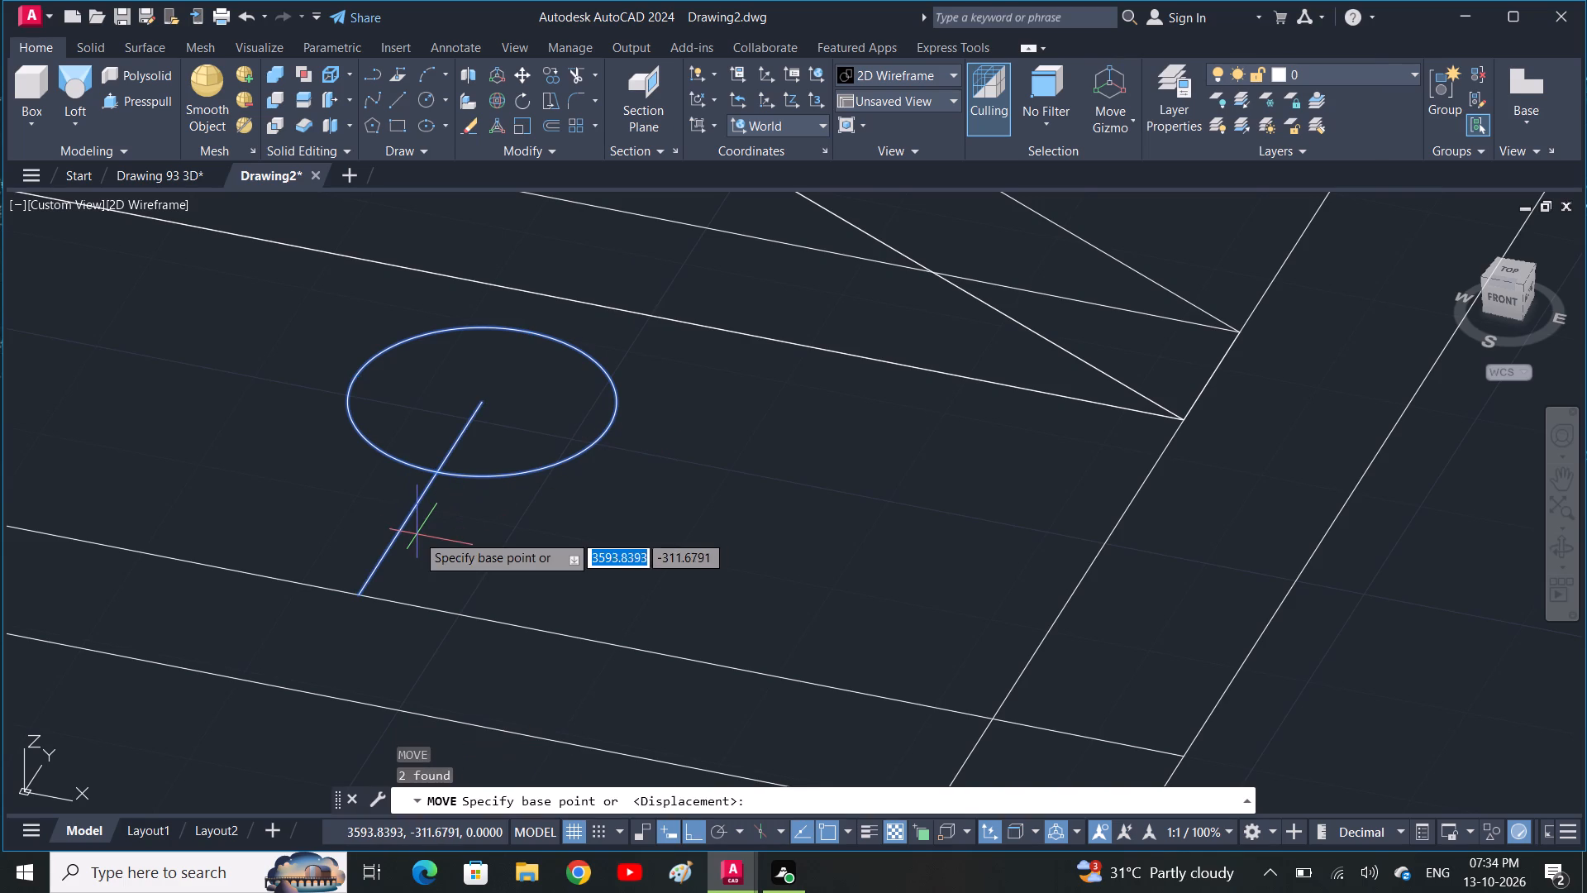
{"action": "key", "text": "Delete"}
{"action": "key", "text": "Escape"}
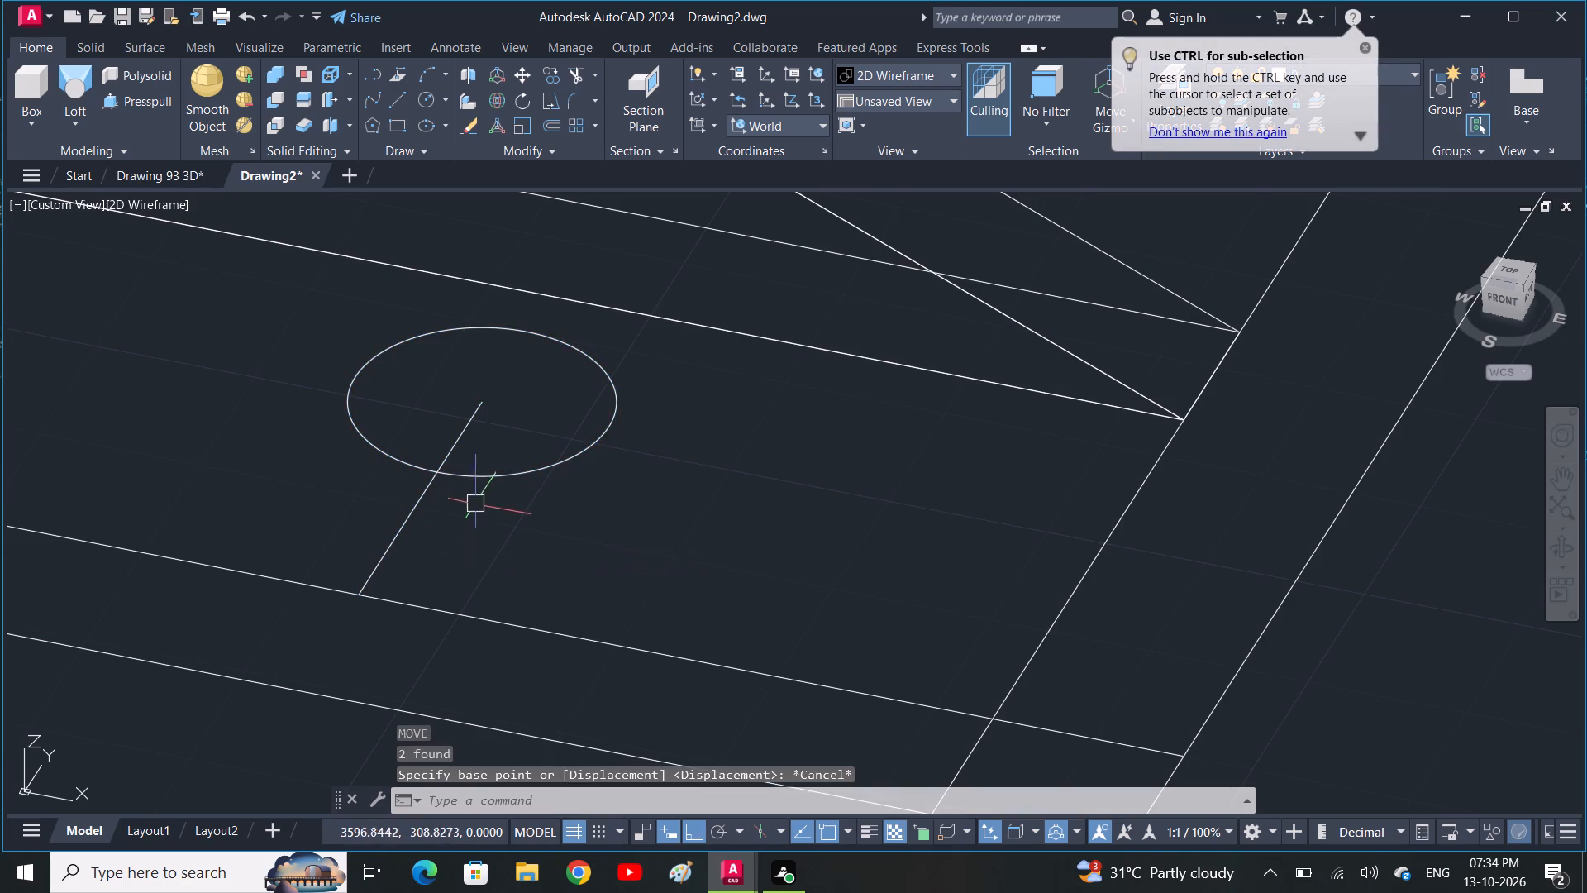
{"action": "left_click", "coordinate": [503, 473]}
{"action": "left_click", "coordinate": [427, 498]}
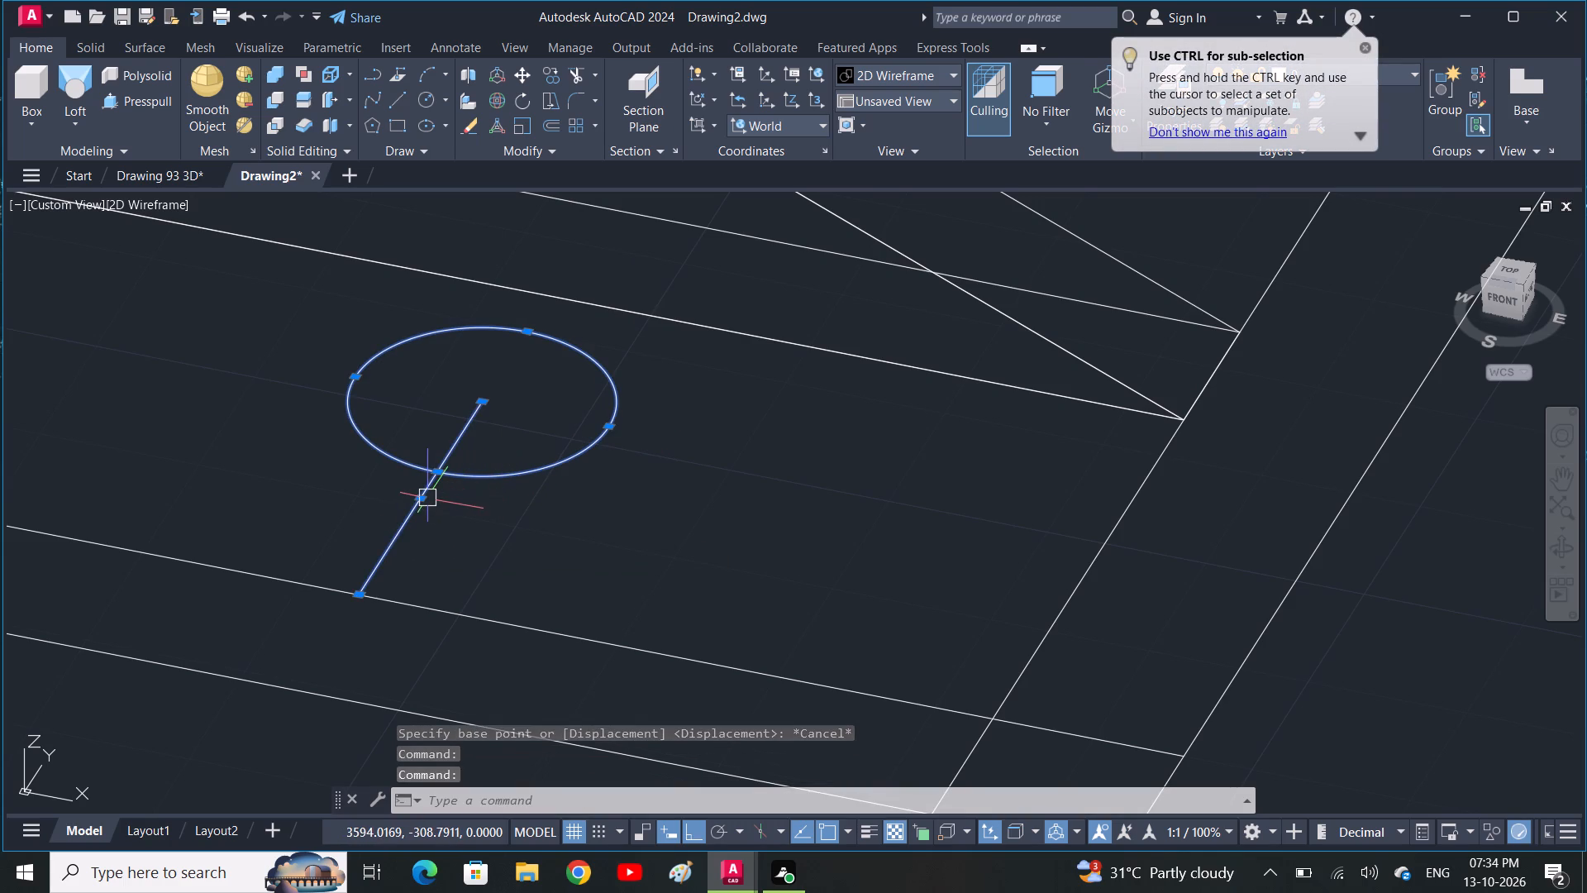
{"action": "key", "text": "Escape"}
Draw connected lines from the side section's inner end corner: 40 along the arm's edge, and 22 perpendicular toward the outer long edge.
{"action": "type", "text": "L"}
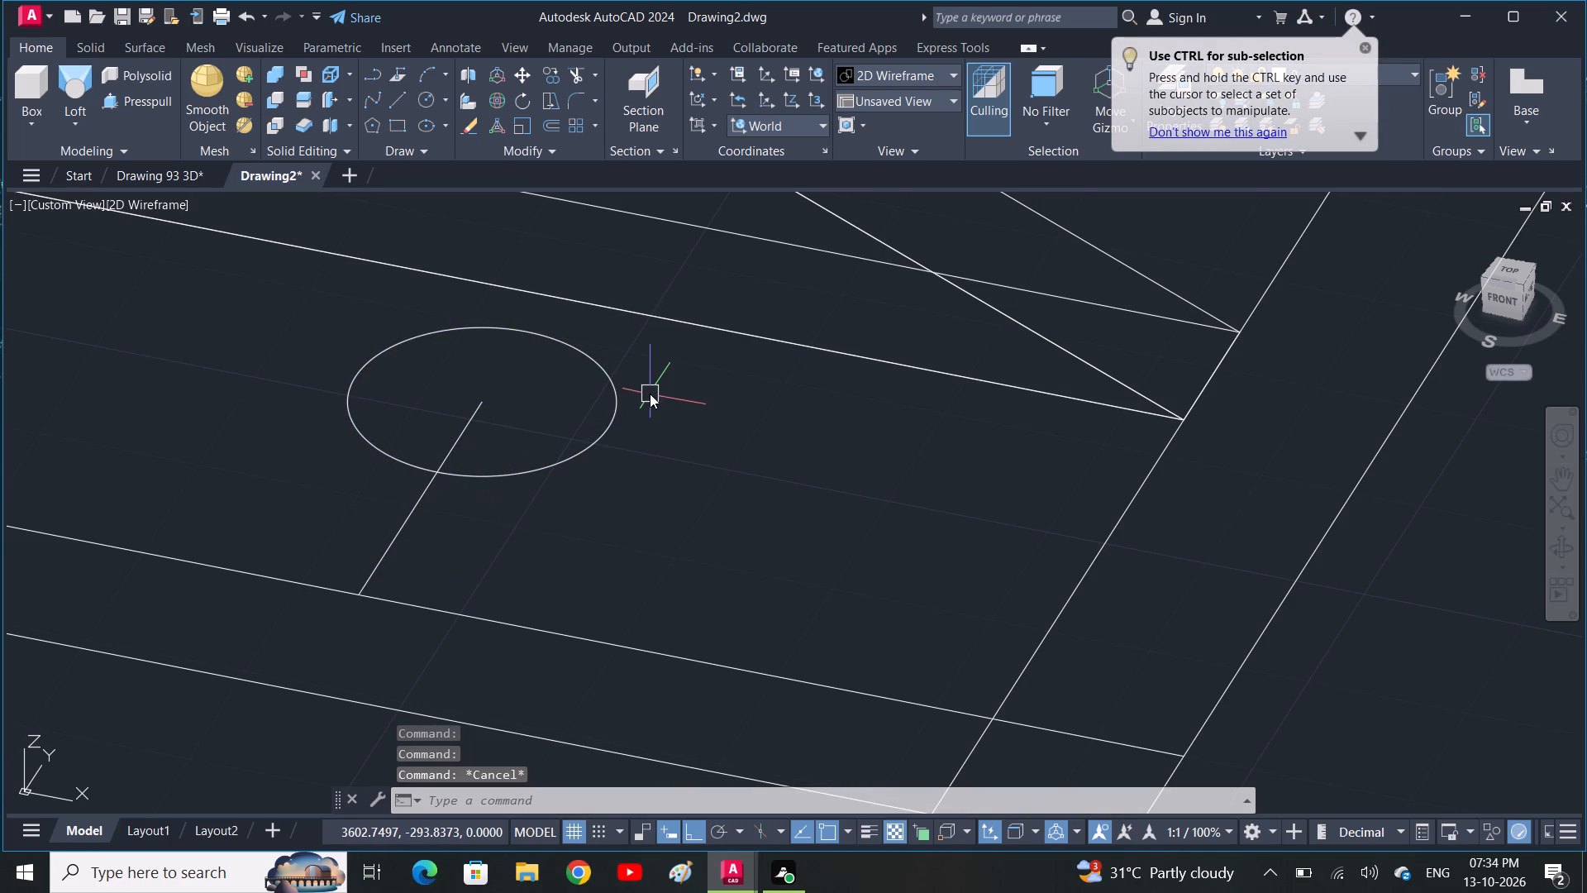
{"action": "key", "text": "space"}
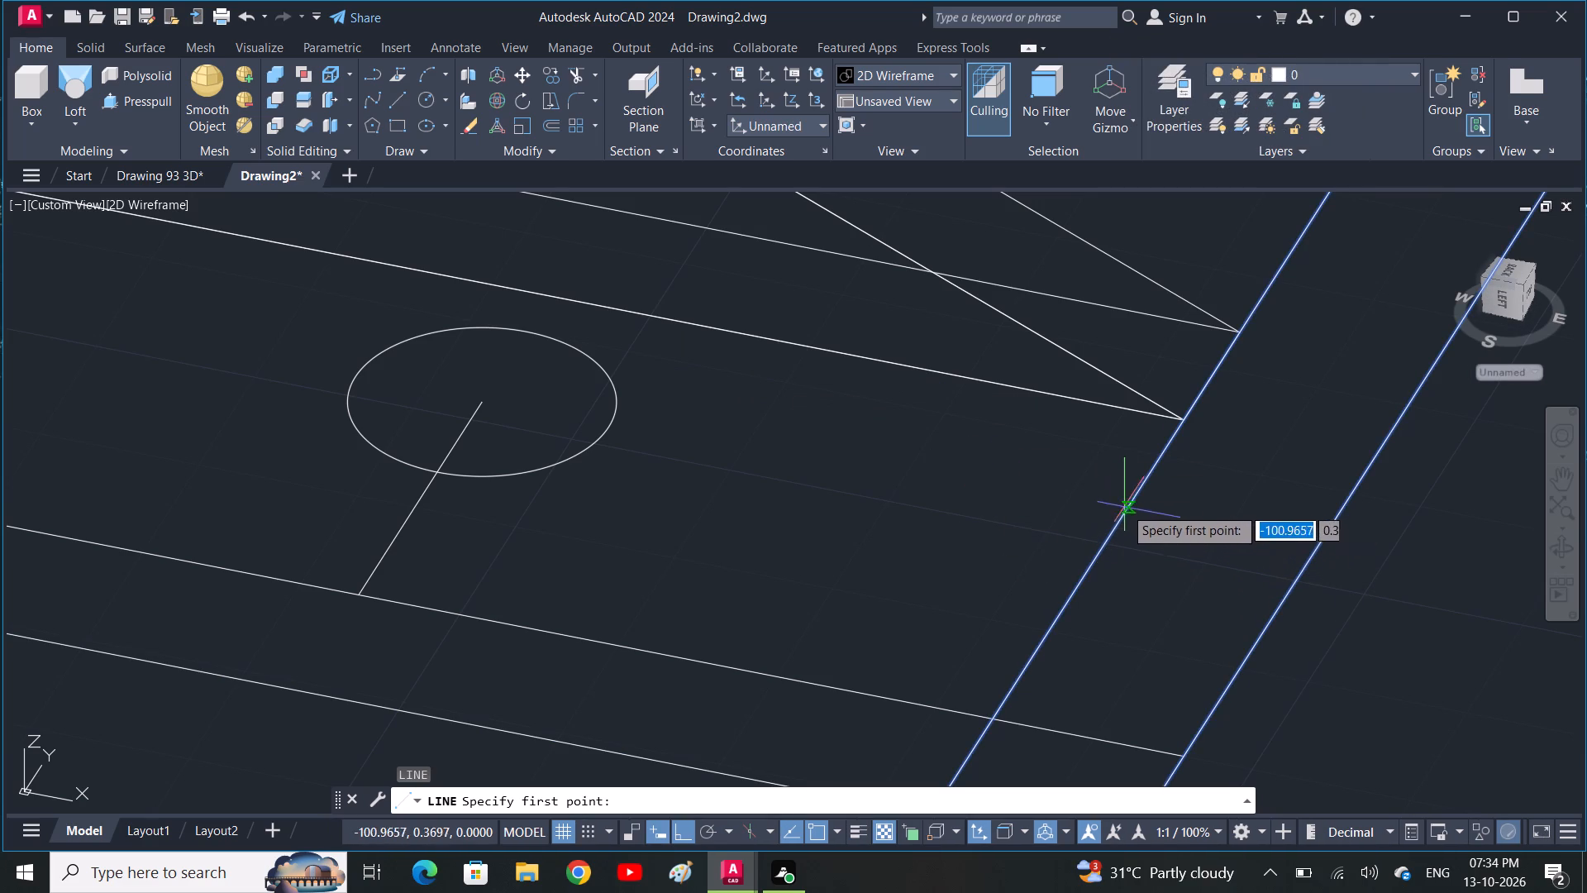
{"action": "left_click", "coordinate": [1180, 418]}
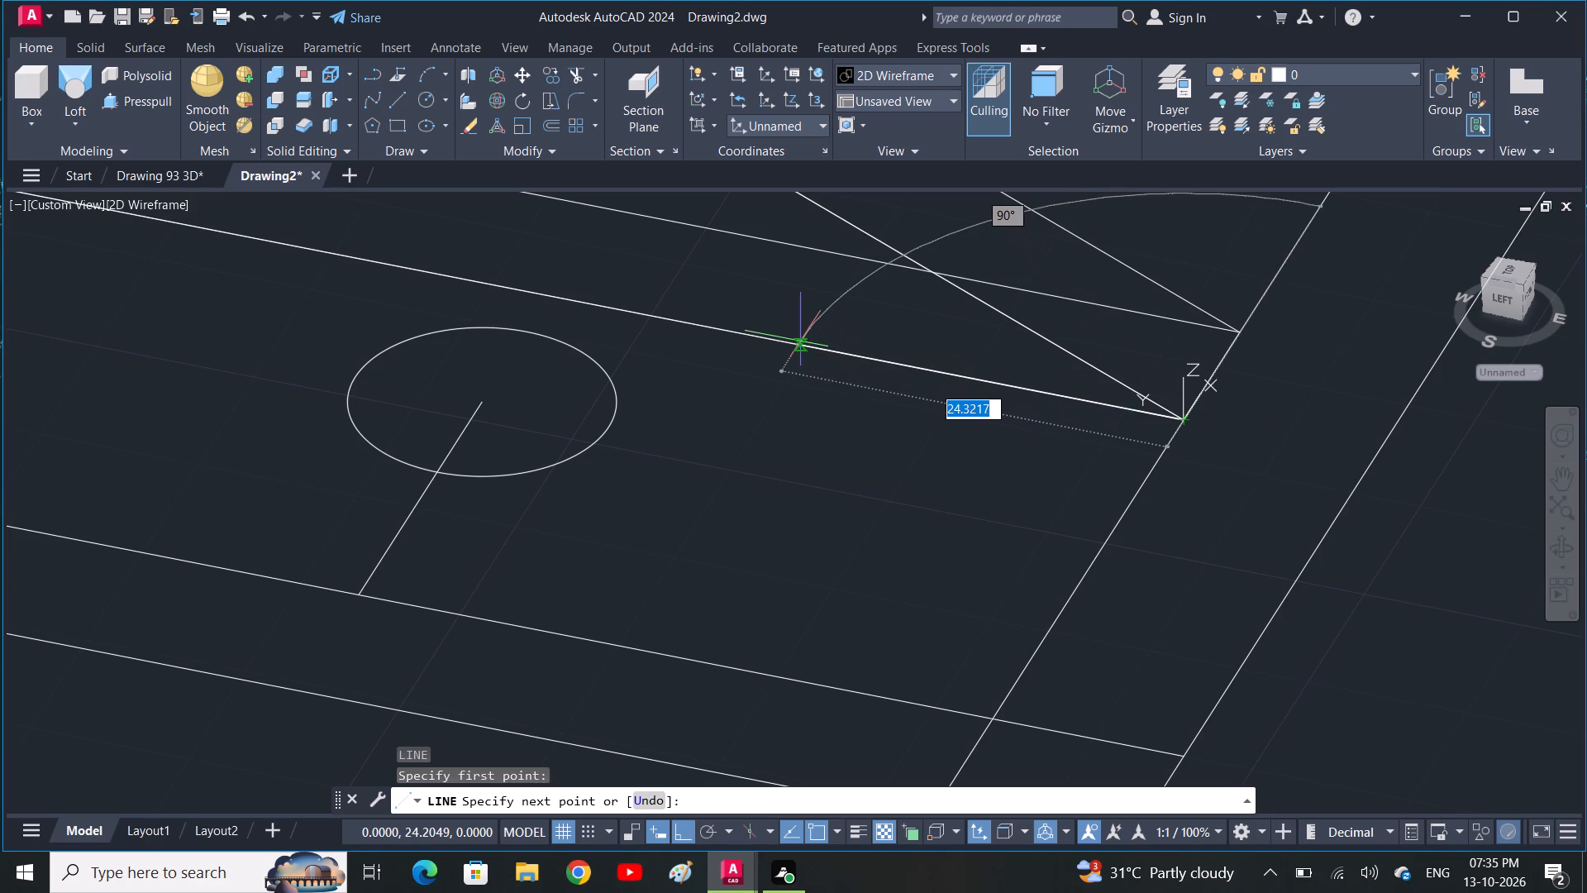
{"action": "key", "text": "4"}
{"action": "key", "text": "0"}
{"action": "key", "text": "space"}
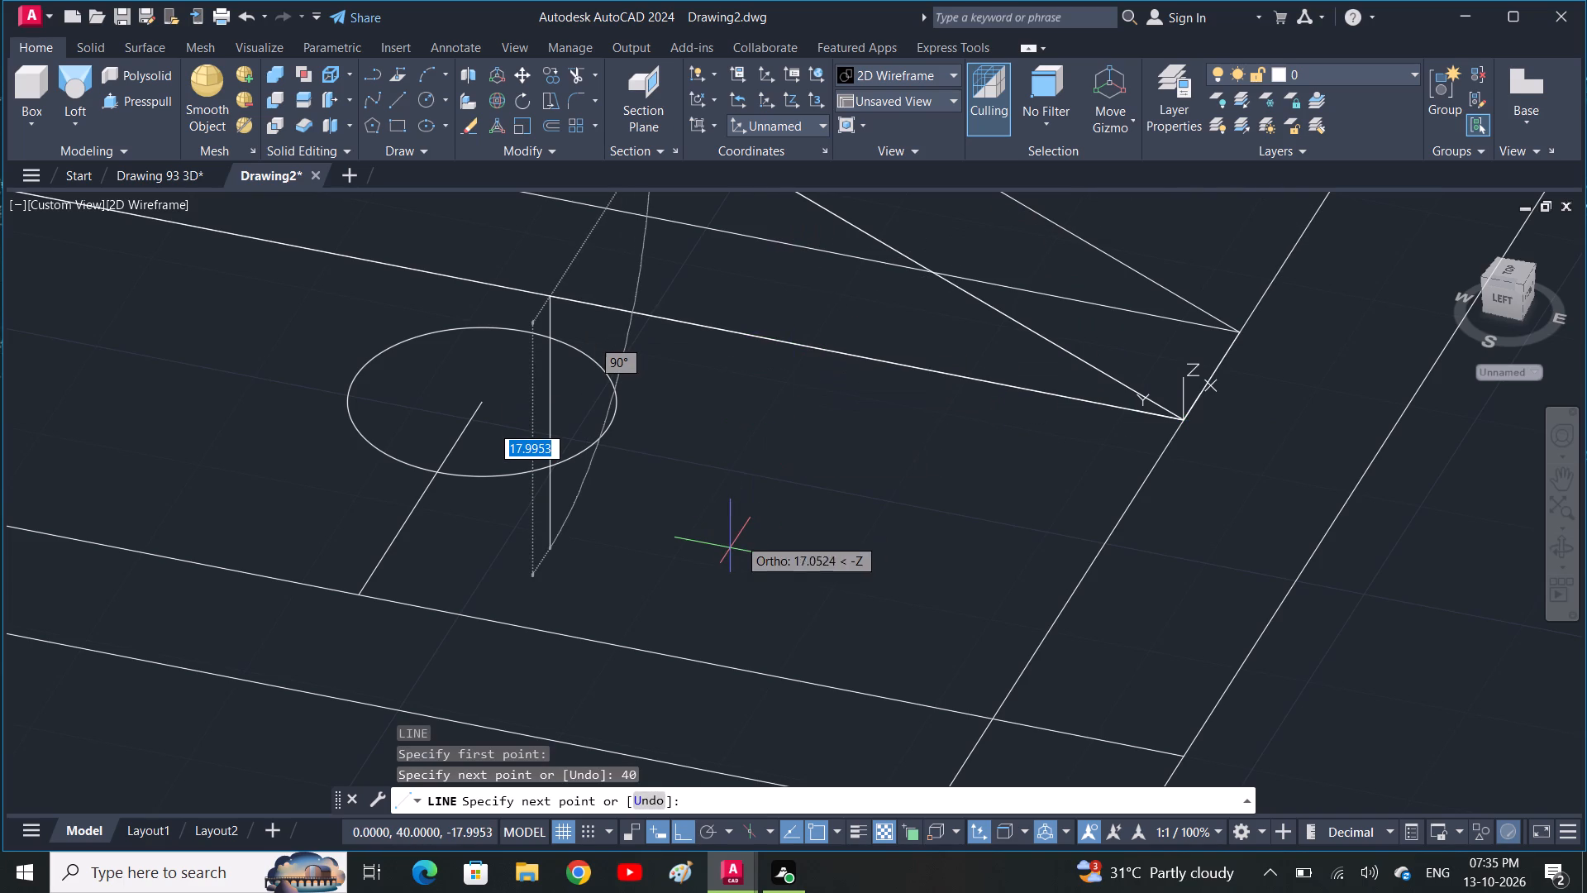
{"action": "key", "text": "F5"}
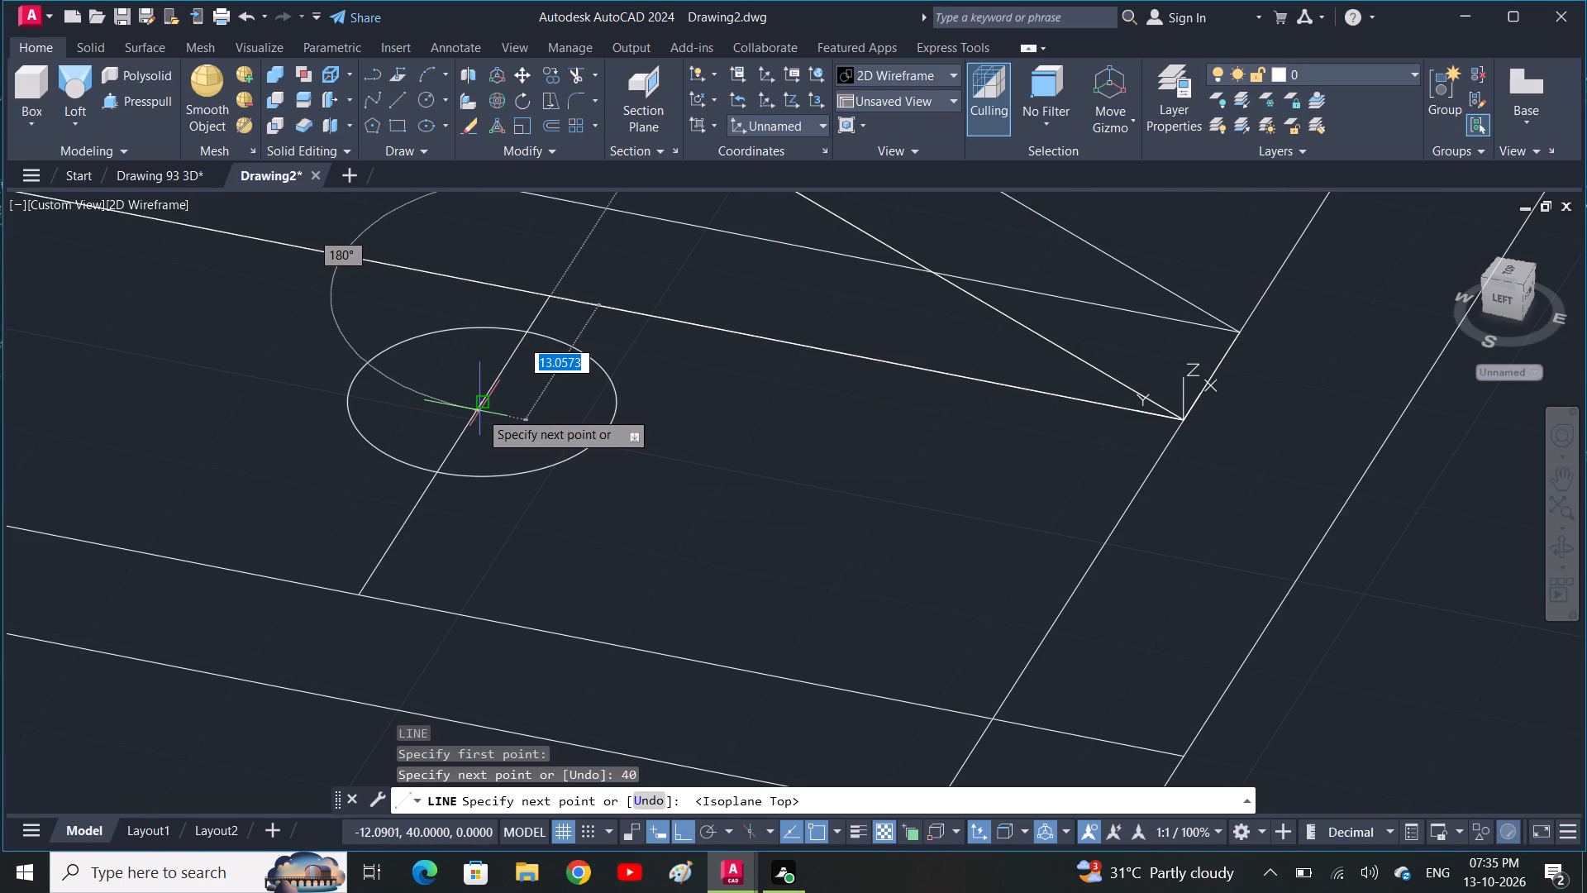
{"action": "type", "text": "22"}
{"action": "key", "text": "space"}
{"action": "key", "text": "space"}
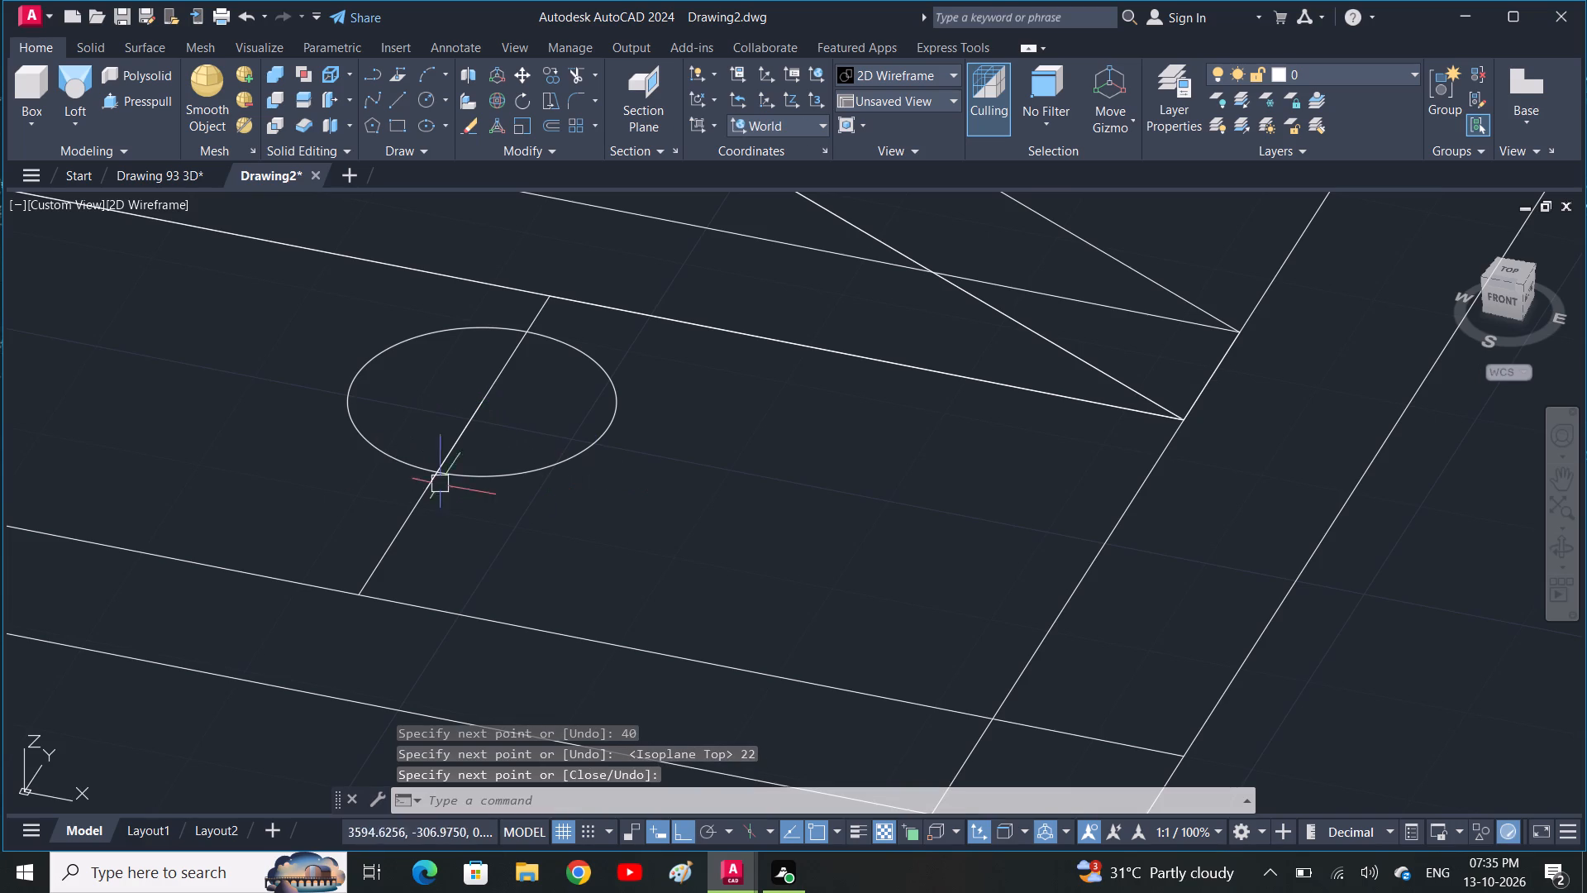
Delete the earlier 22-long line running from the circle's centre to the outer wireframe edge.
{"action": "left_click", "coordinate": [394, 540]}
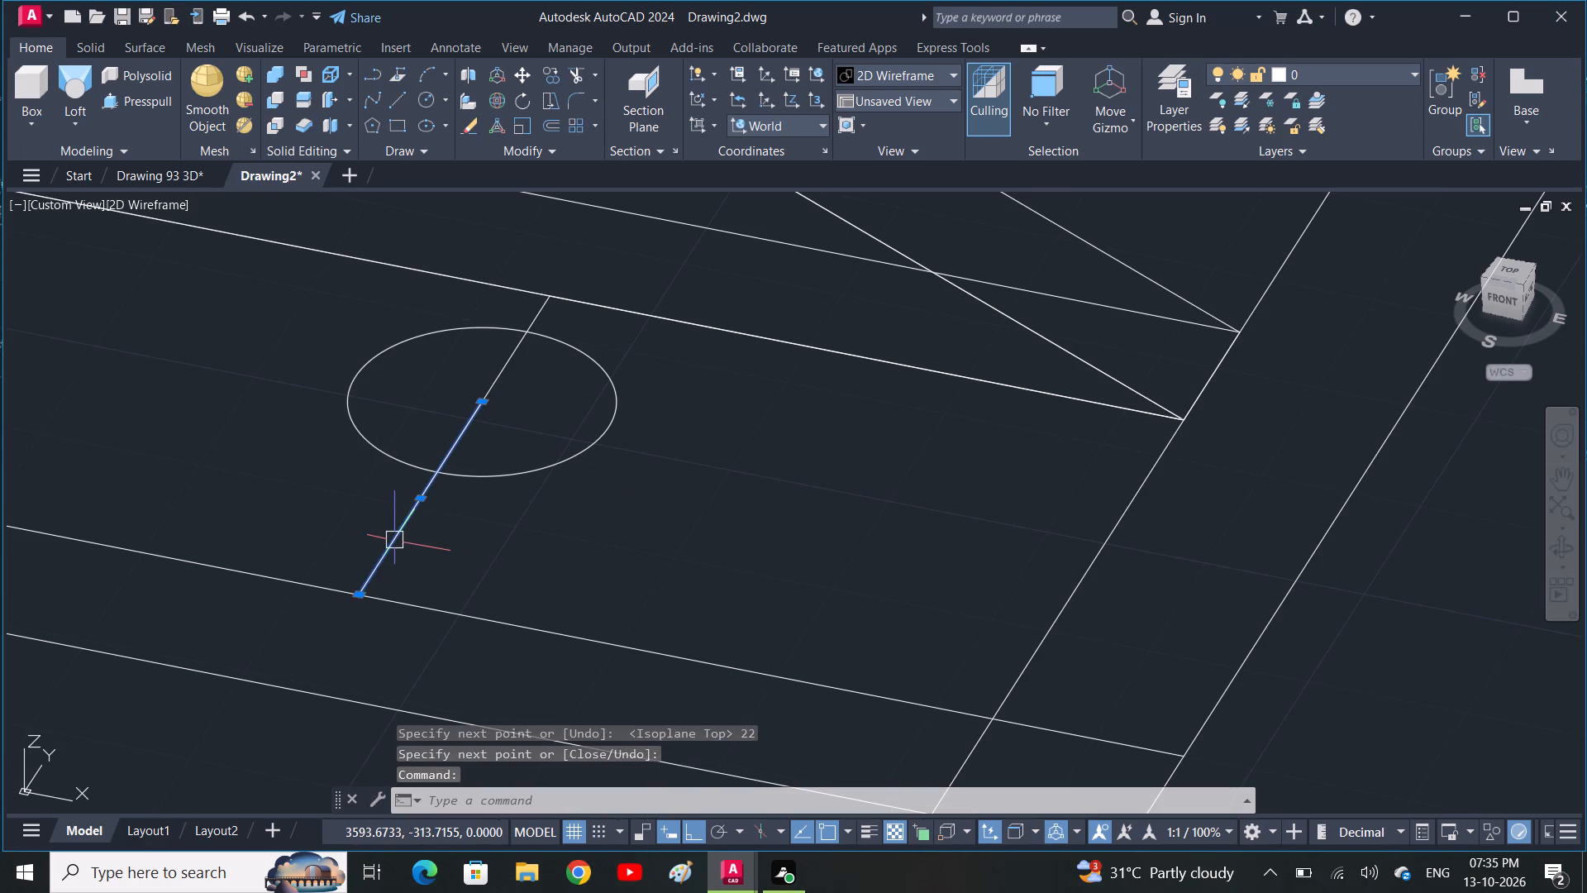
{"action": "key", "text": "Delete"}
Move the circle by its centre to the free end of the new 22-long line.
{"action": "left_click", "coordinate": [602, 433]}
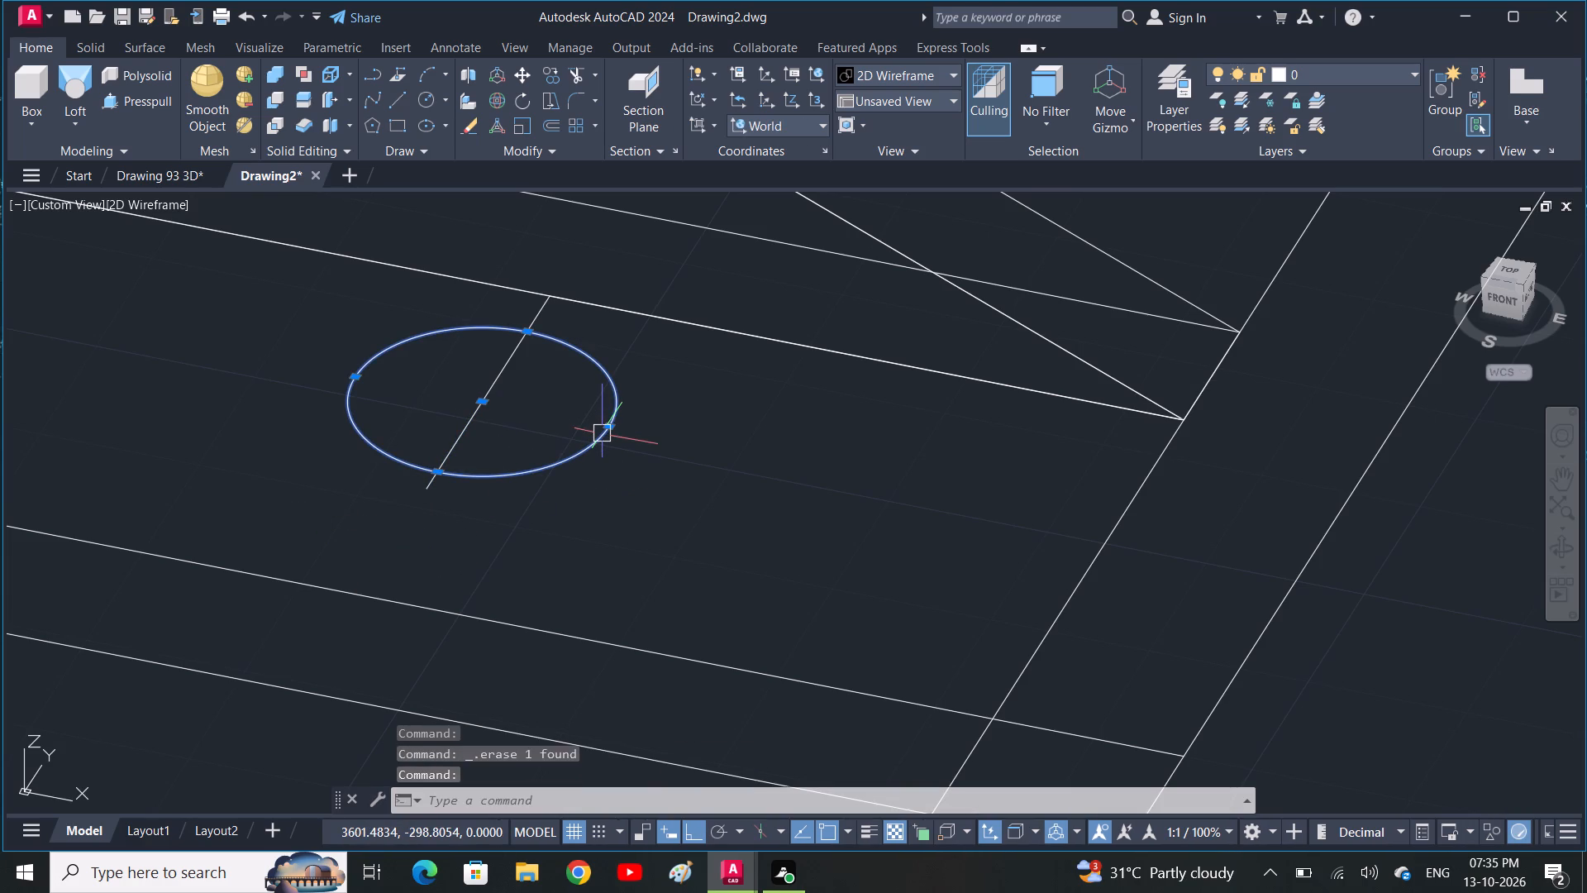
{"action": "key", "text": "m"}
{"action": "key", "text": "space"}
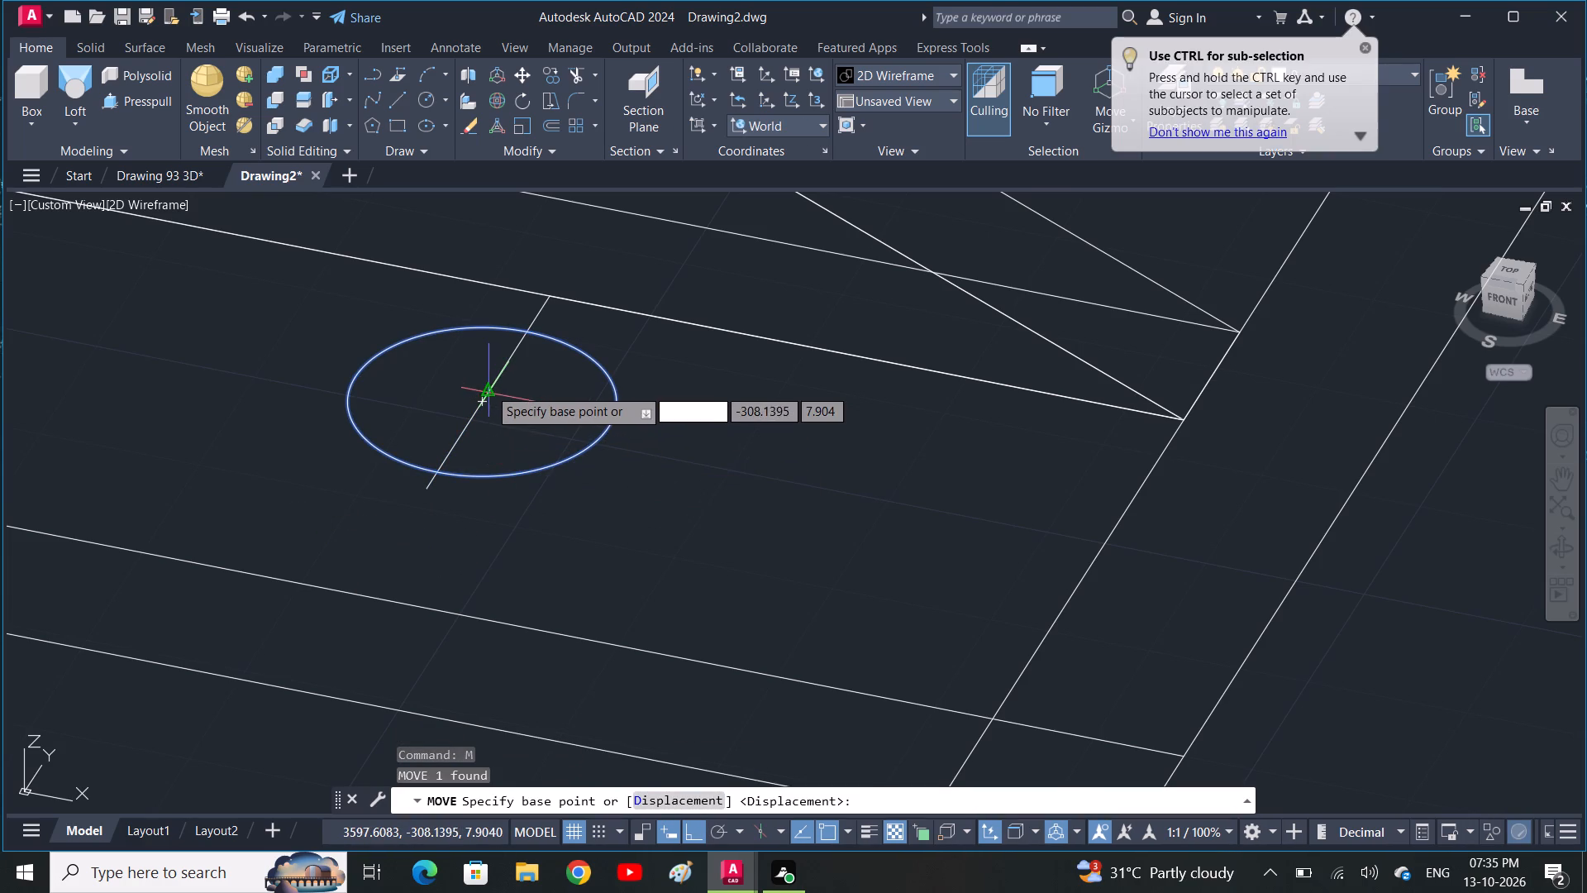
{"action": "left_click", "coordinate": [479, 403]}
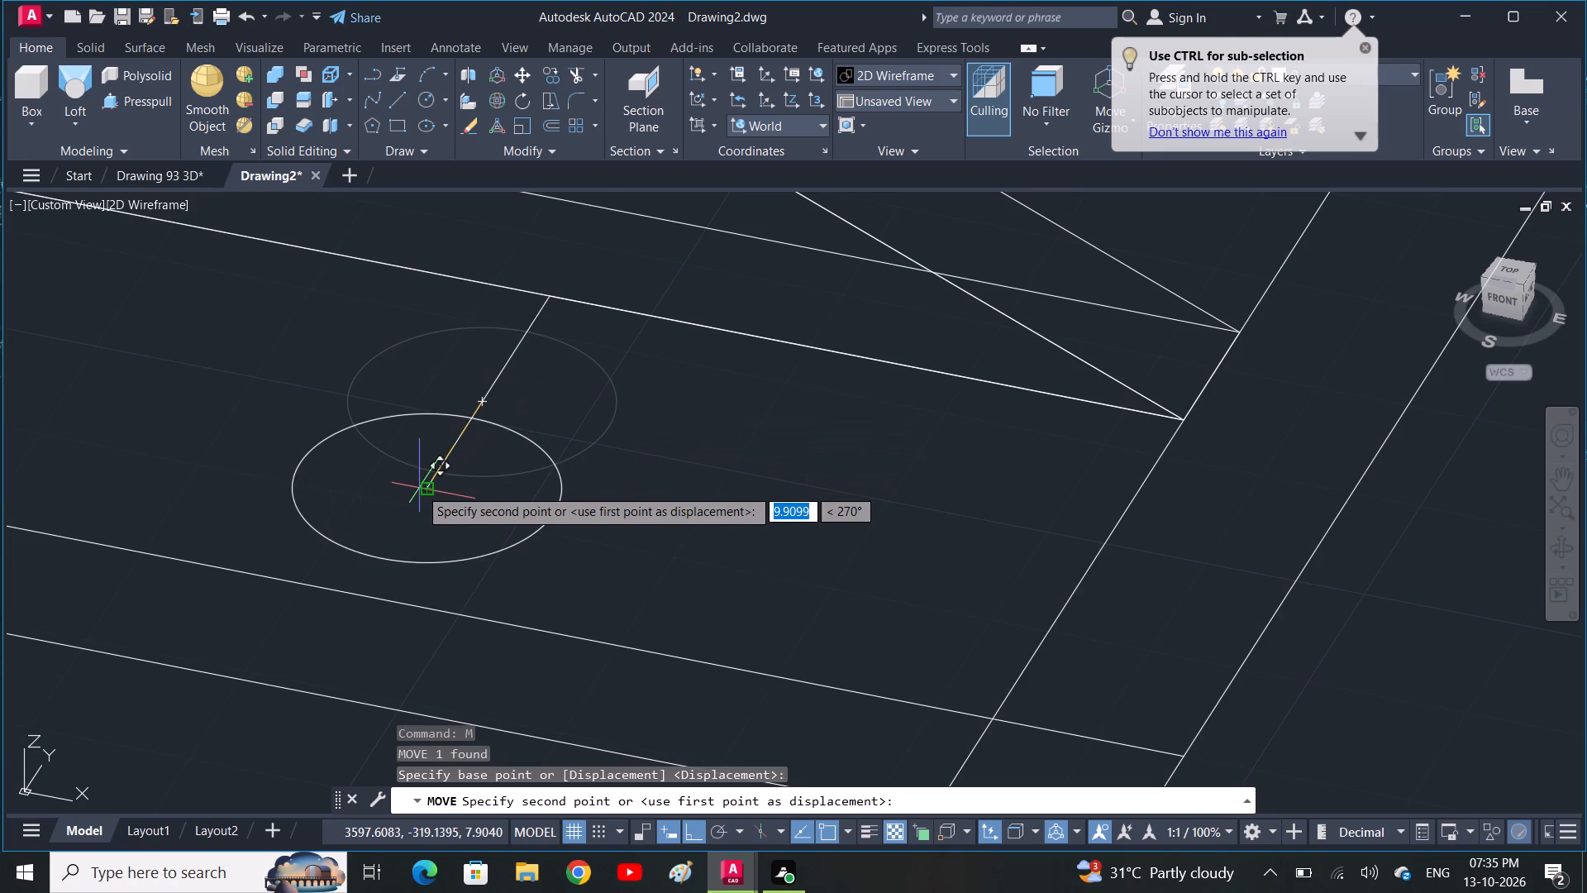
{"action": "left_click", "coordinate": [426, 489]}
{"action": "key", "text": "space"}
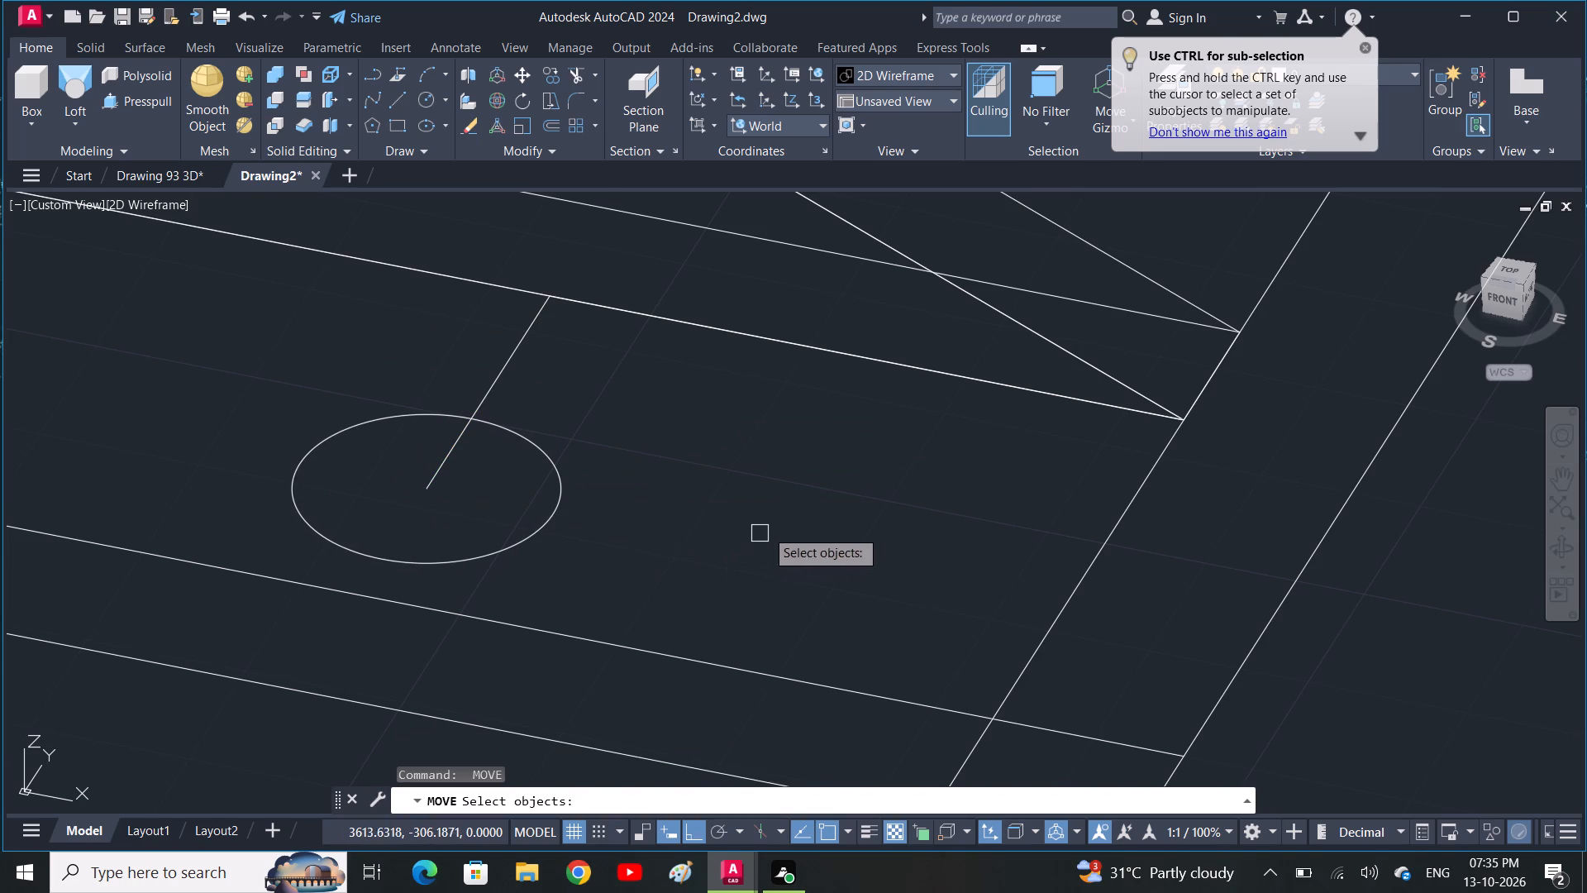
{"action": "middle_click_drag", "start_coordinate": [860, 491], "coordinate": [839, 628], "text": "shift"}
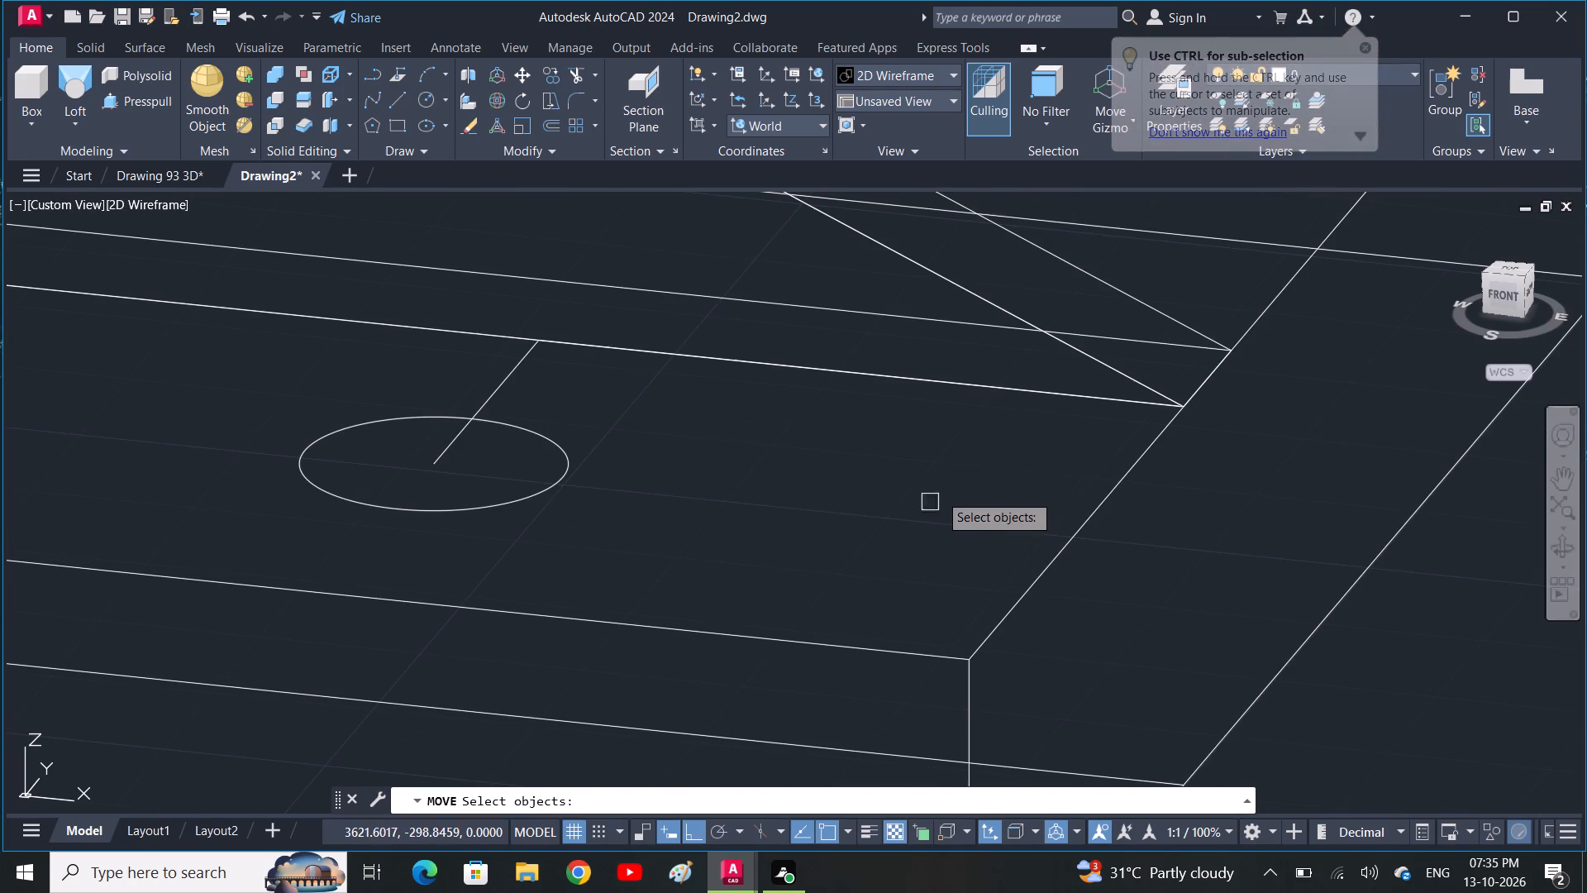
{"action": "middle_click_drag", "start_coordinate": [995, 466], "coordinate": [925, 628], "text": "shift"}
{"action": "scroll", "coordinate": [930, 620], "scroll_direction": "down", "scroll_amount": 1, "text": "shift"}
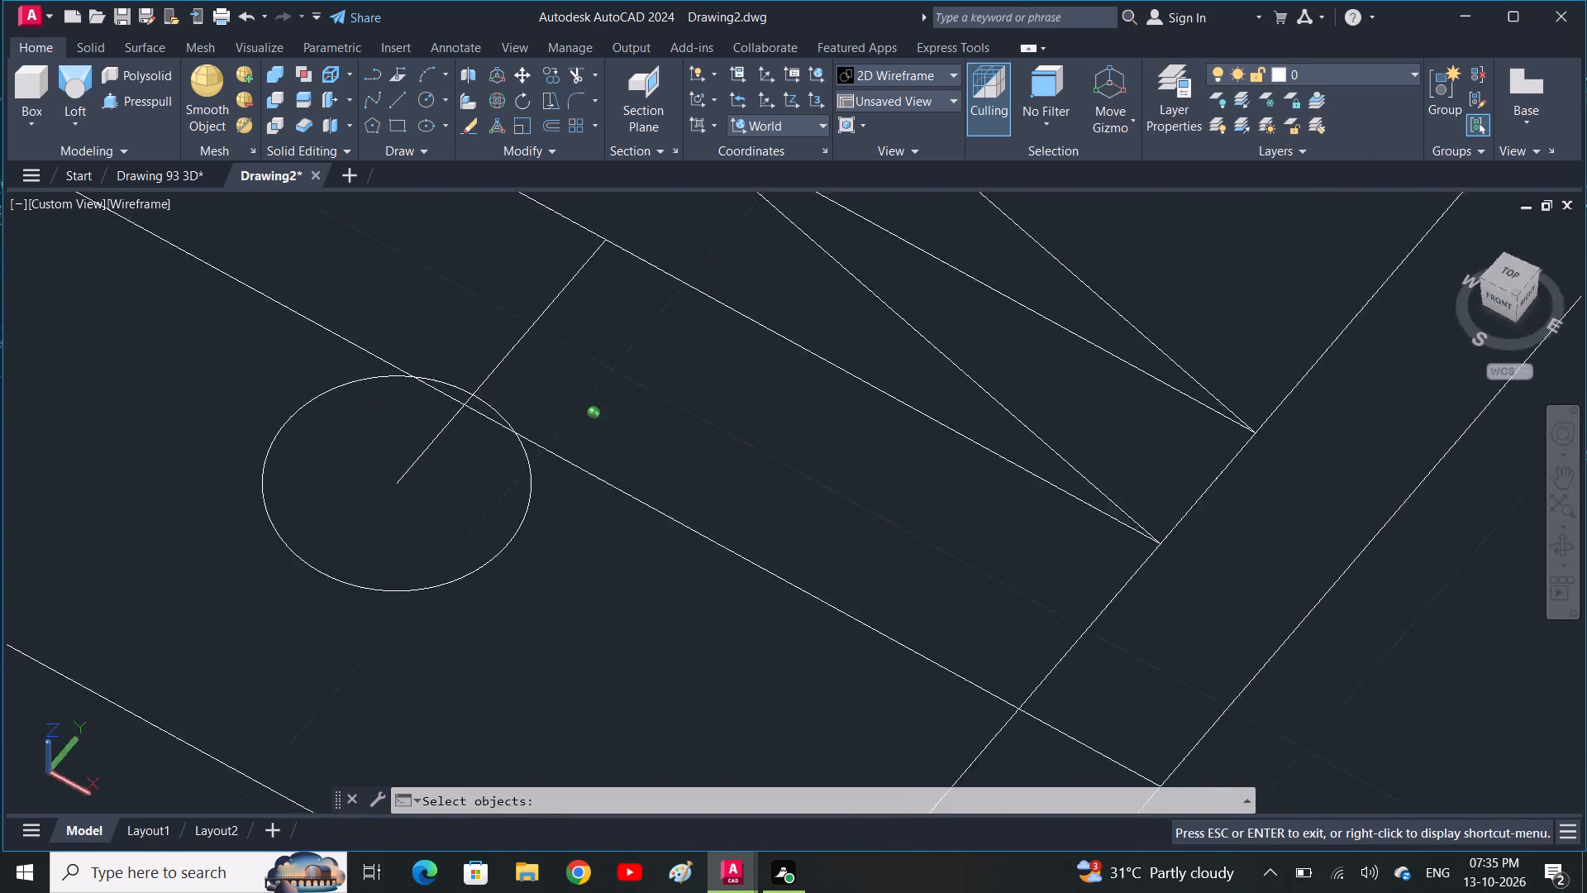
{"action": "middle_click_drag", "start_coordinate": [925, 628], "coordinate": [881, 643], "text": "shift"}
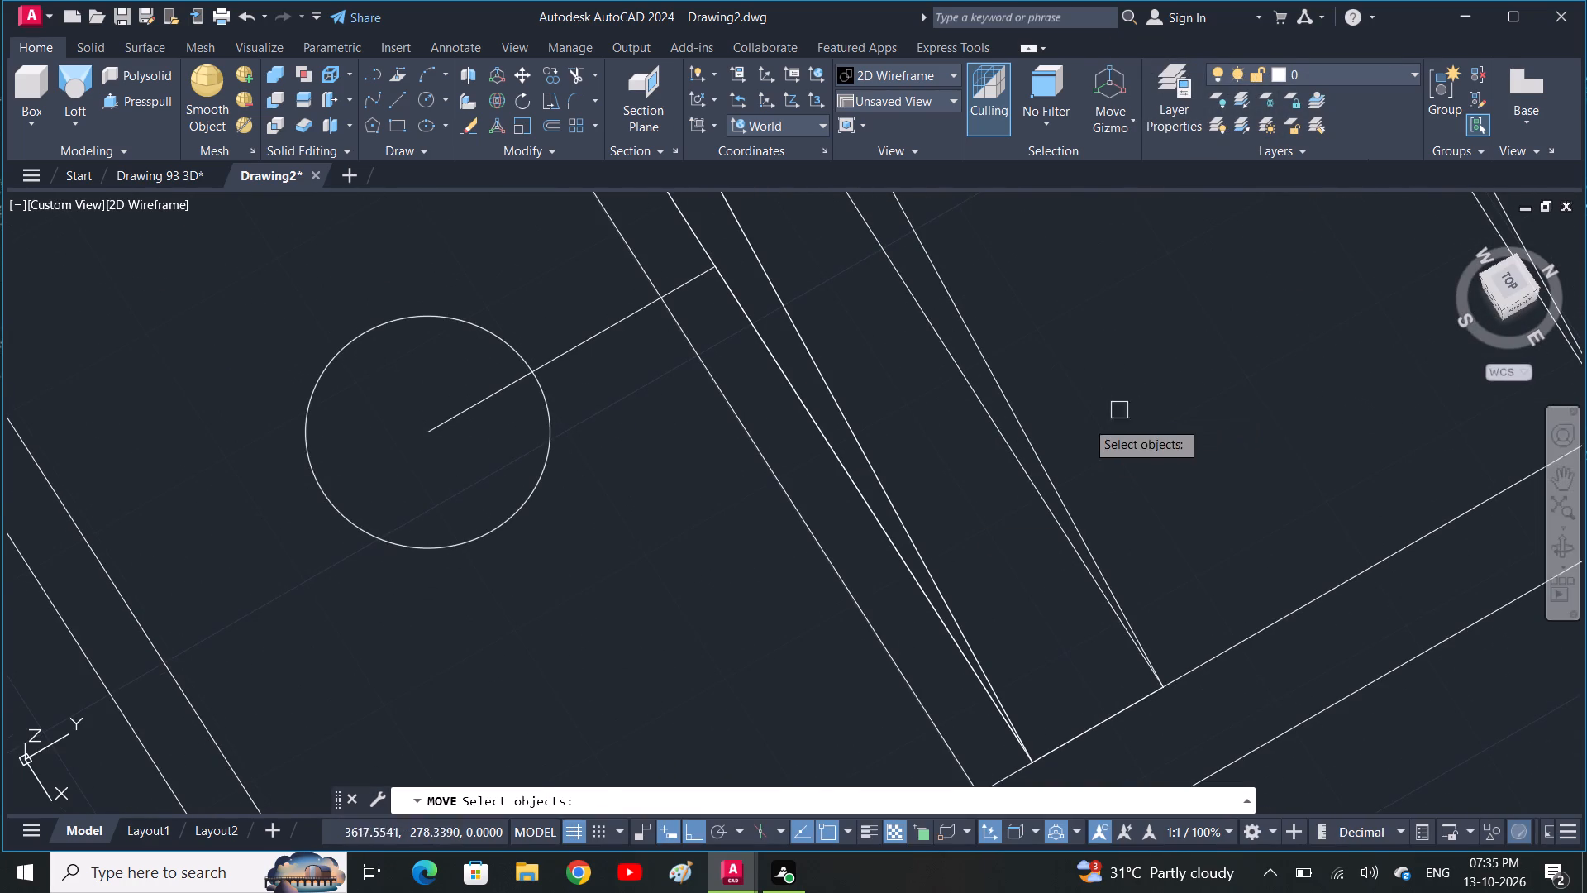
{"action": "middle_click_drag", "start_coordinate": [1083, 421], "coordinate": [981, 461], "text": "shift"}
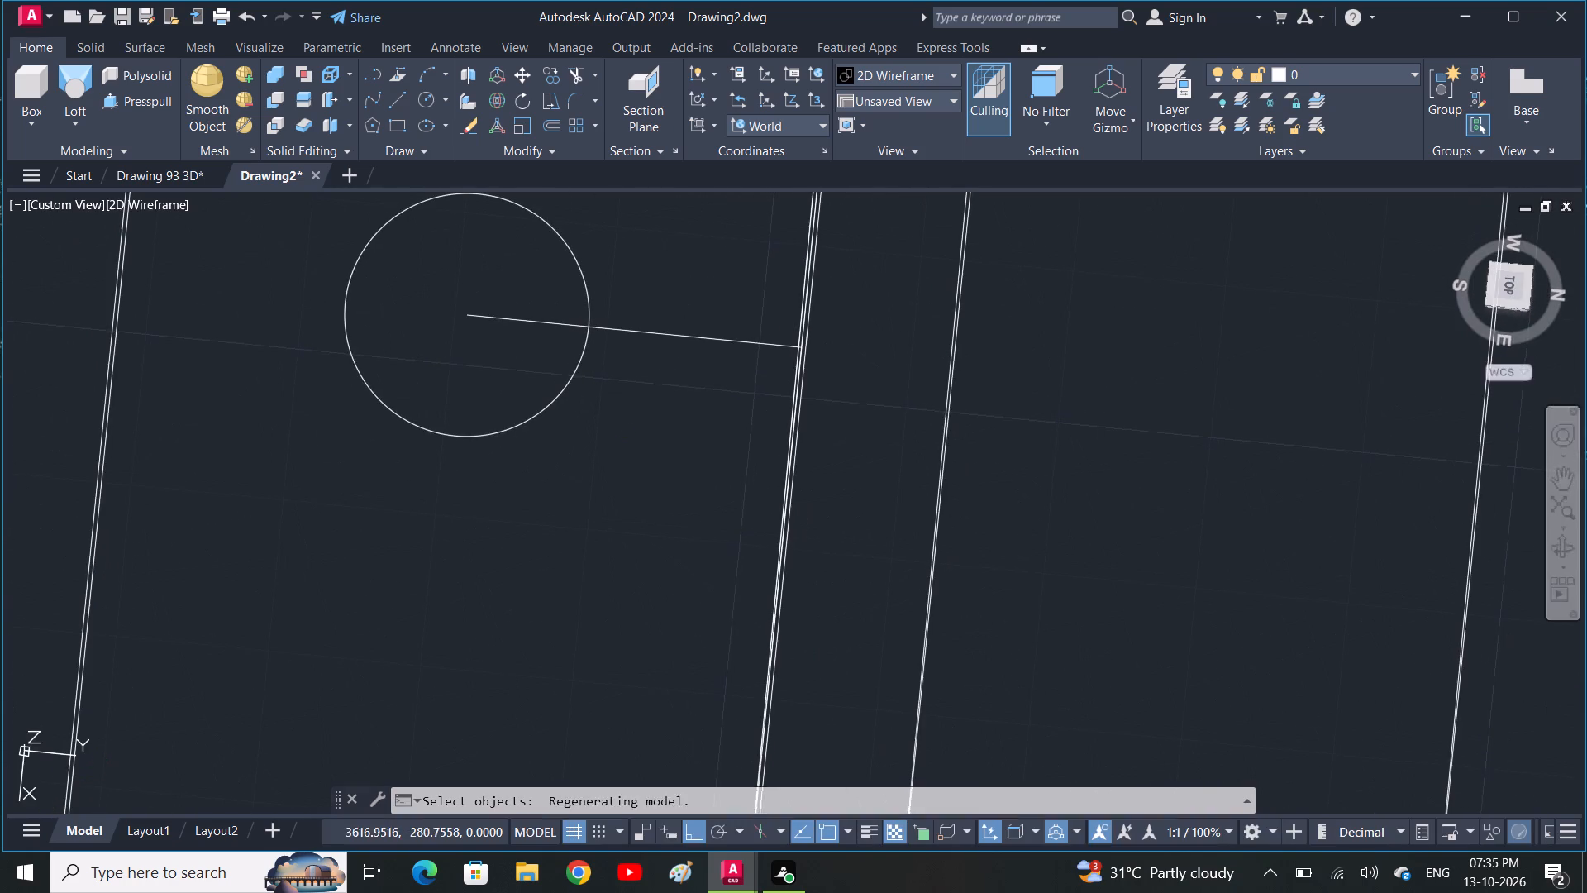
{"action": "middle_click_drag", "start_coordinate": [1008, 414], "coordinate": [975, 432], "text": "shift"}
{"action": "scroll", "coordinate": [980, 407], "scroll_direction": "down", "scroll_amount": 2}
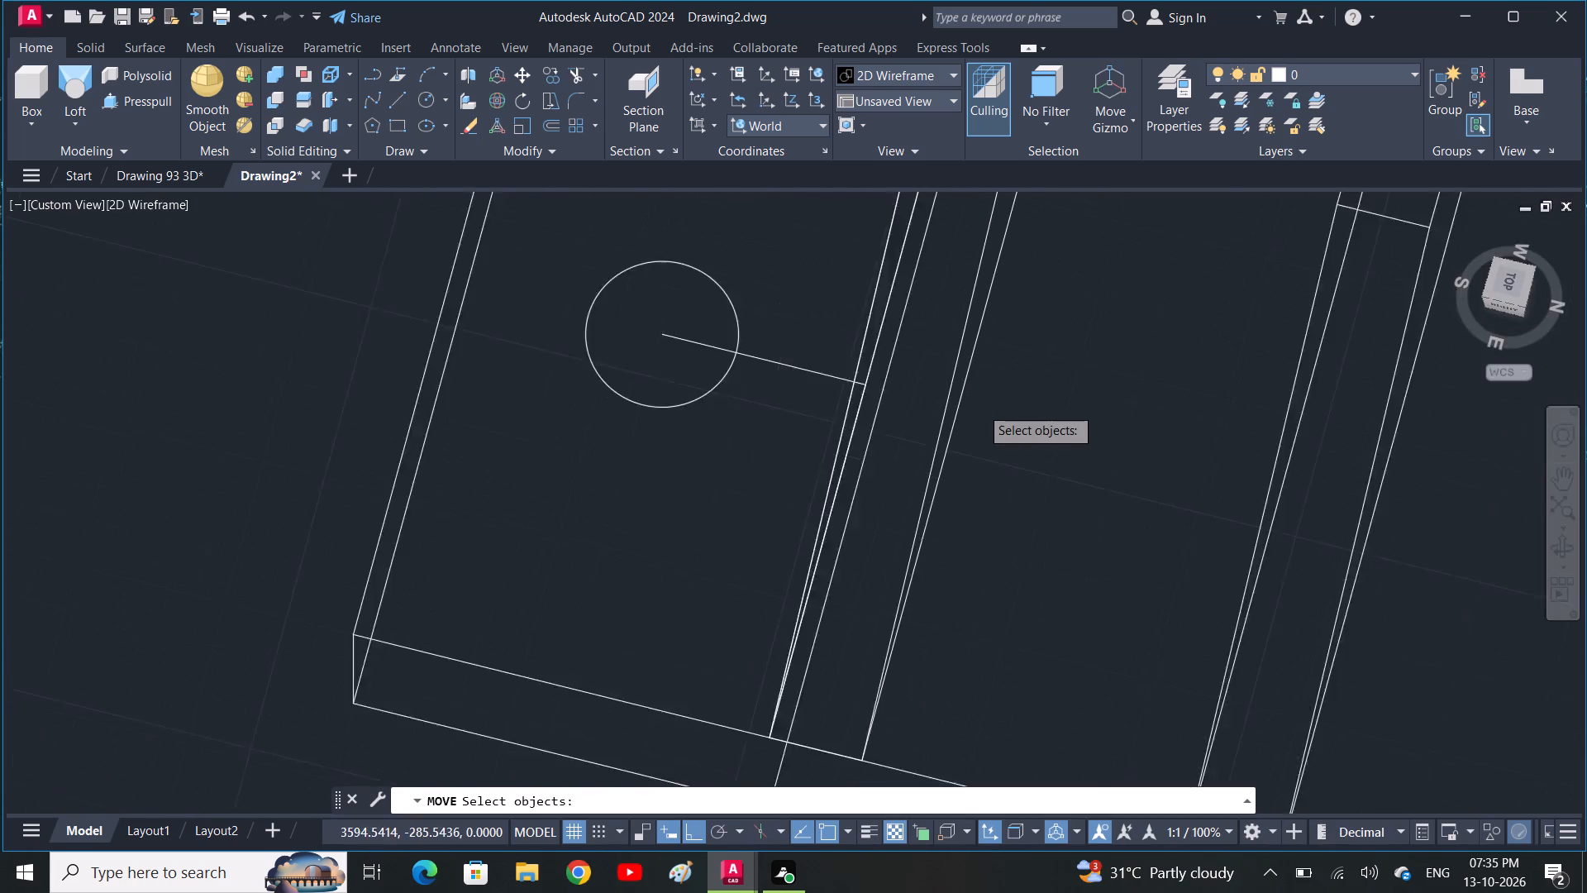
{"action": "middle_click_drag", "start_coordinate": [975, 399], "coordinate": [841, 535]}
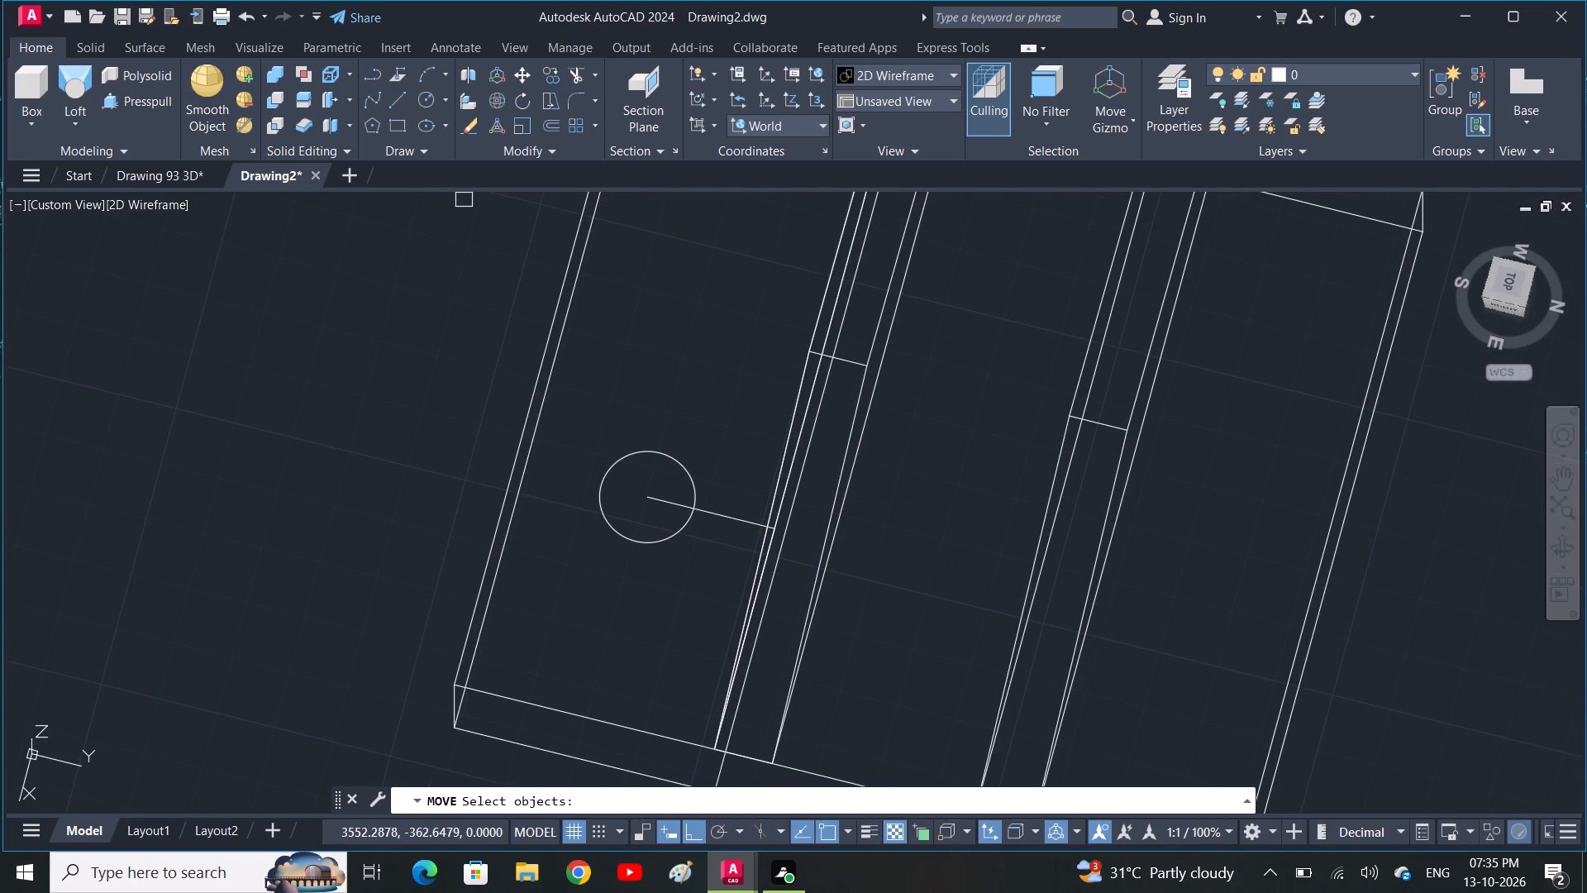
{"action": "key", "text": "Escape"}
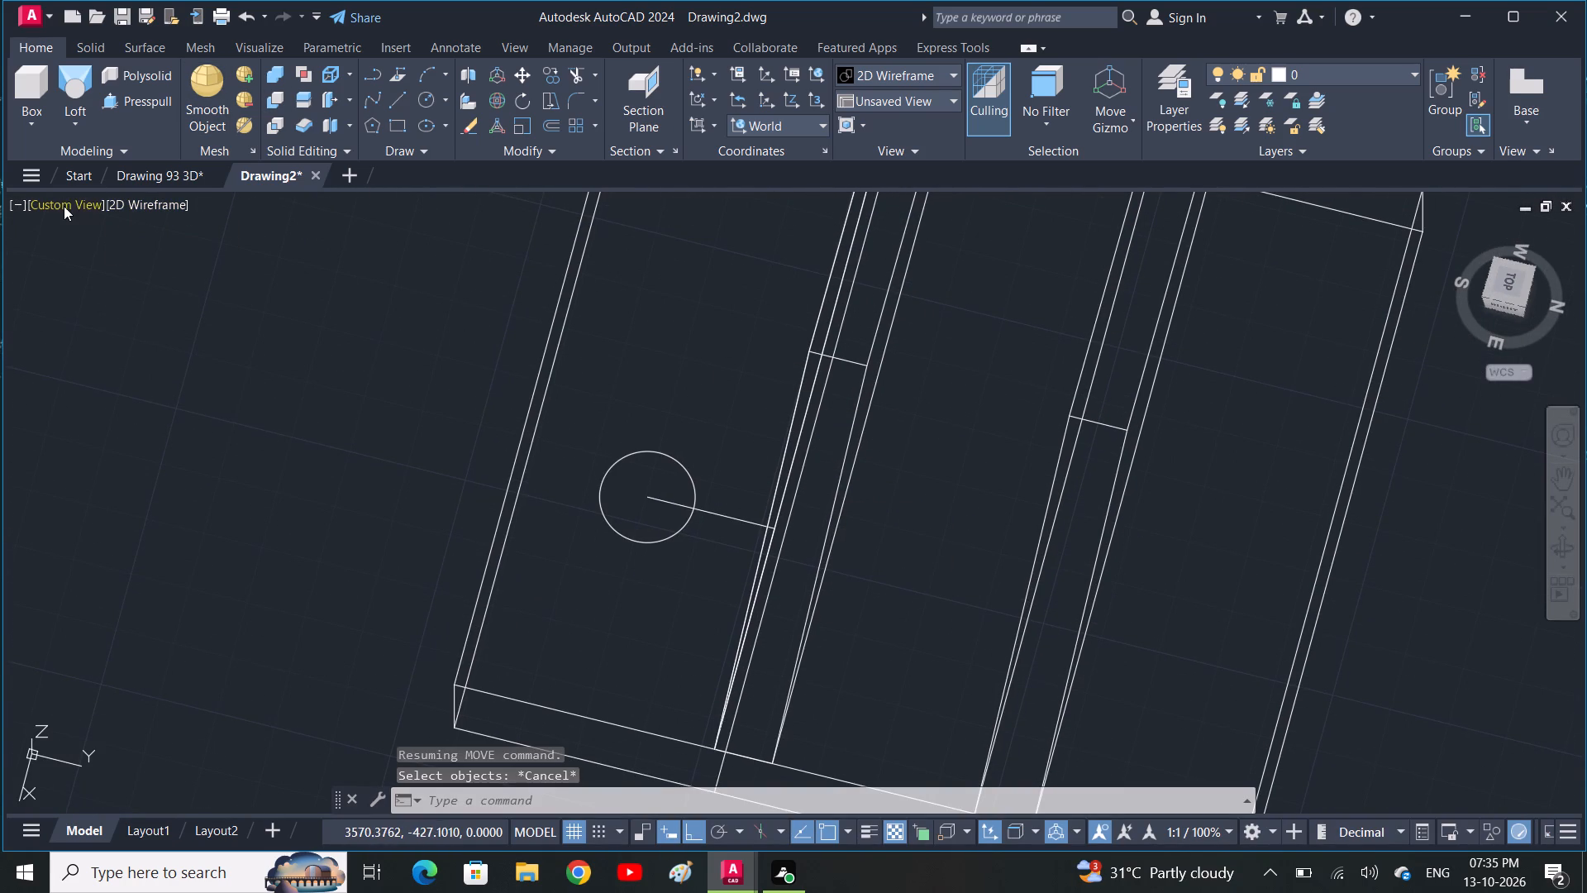
Switch the model to the preset Top view.
{"action": "left_click", "coordinate": [64, 205]}
{"action": "left_click", "coordinate": [112, 261]}
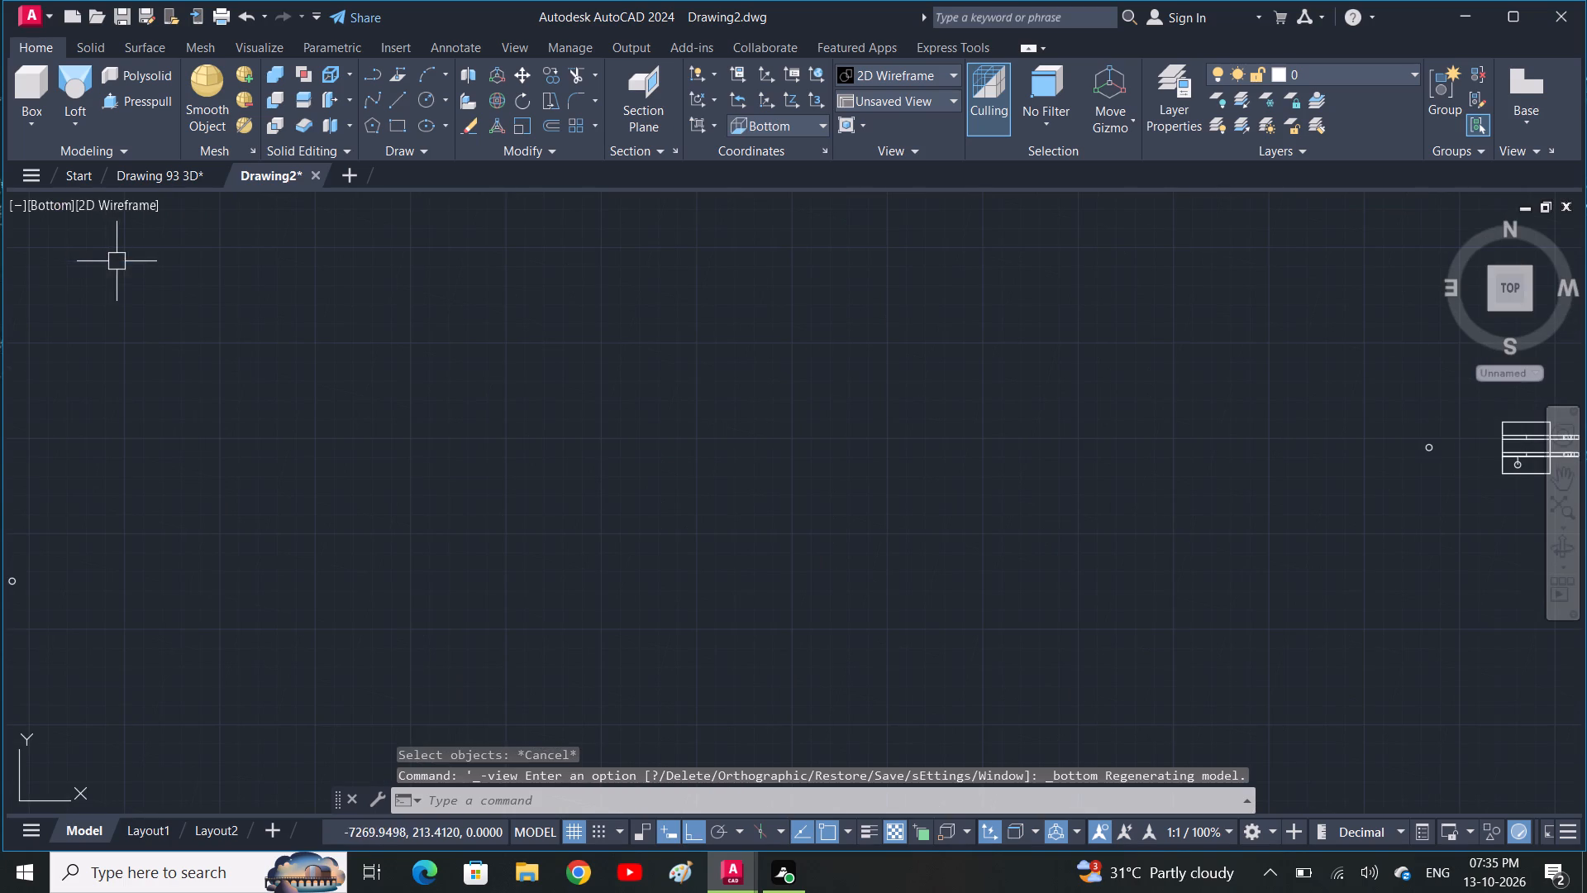
{"action": "left_click", "coordinate": [53, 204]}
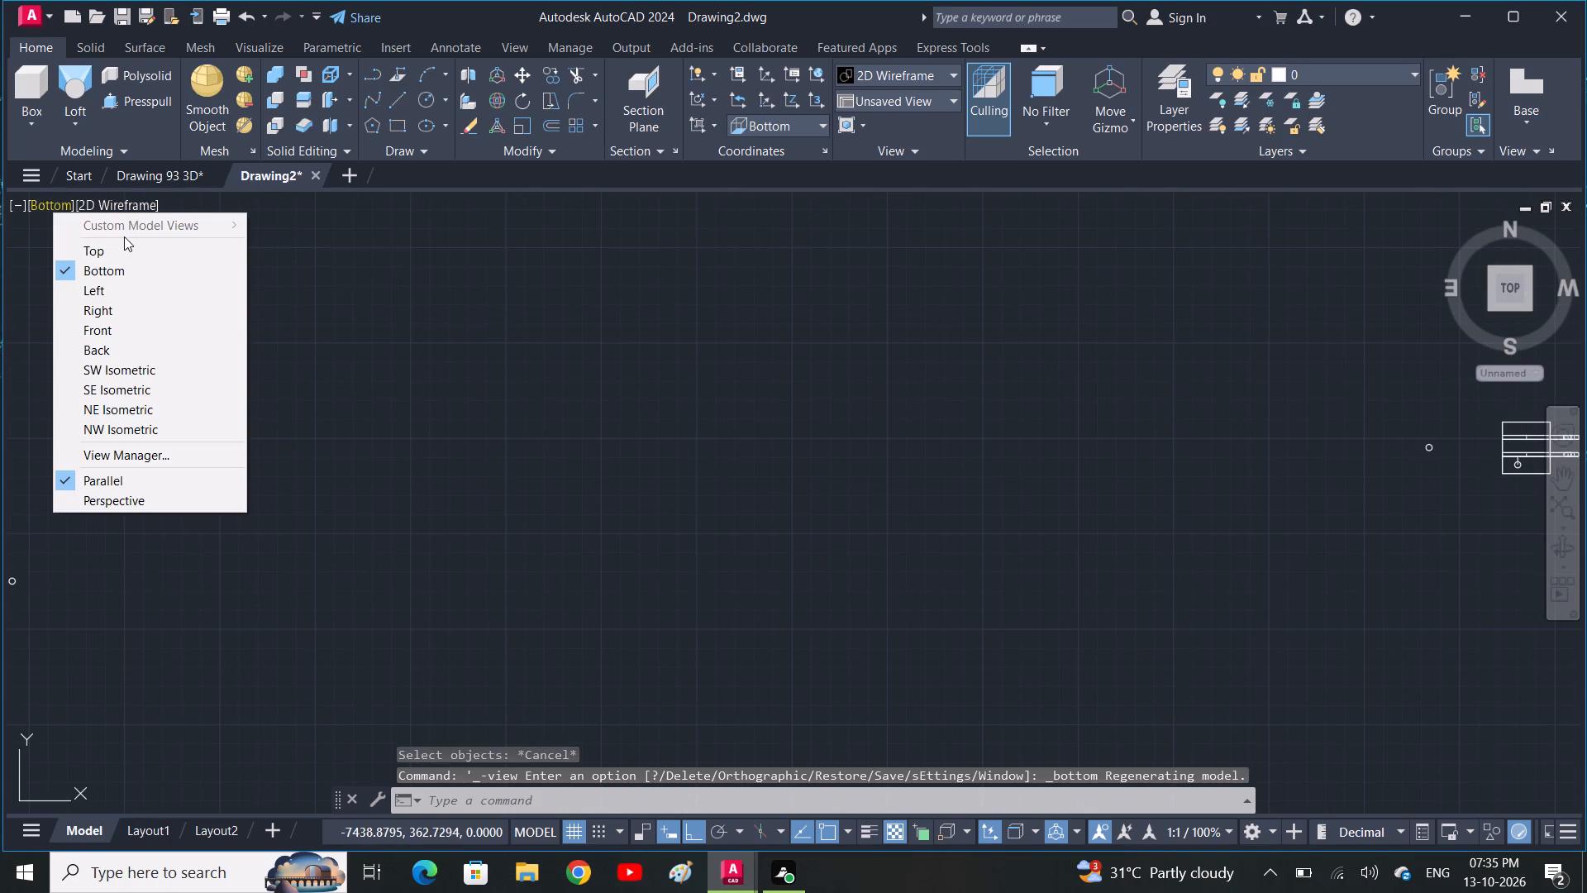
{"action": "left_click", "coordinate": [124, 236]}
{"action": "left_click", "coordinate": [123, 249]}
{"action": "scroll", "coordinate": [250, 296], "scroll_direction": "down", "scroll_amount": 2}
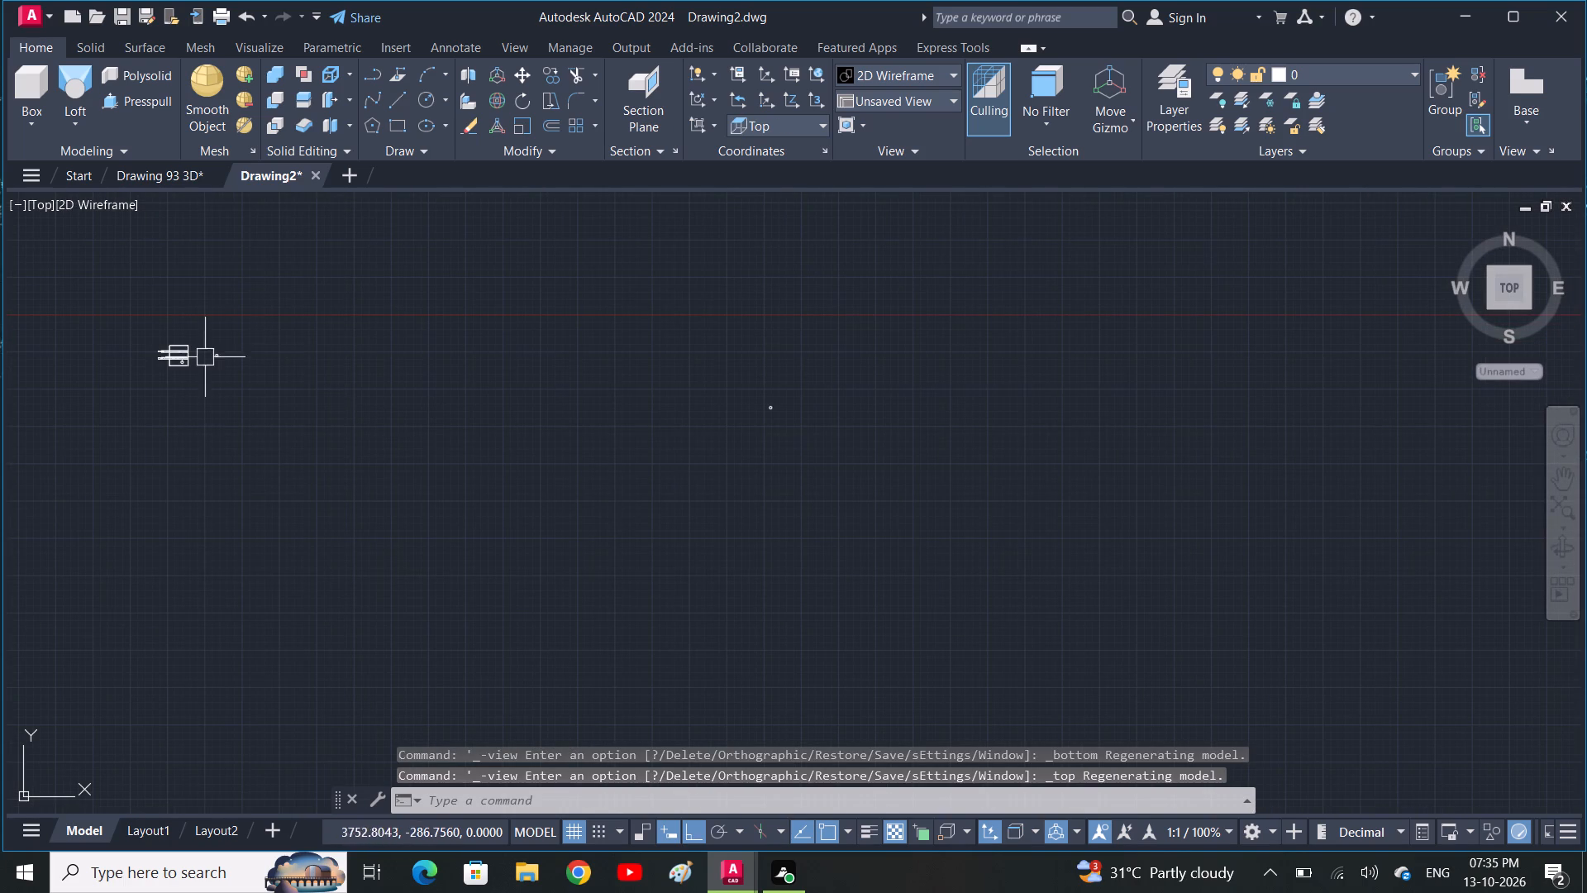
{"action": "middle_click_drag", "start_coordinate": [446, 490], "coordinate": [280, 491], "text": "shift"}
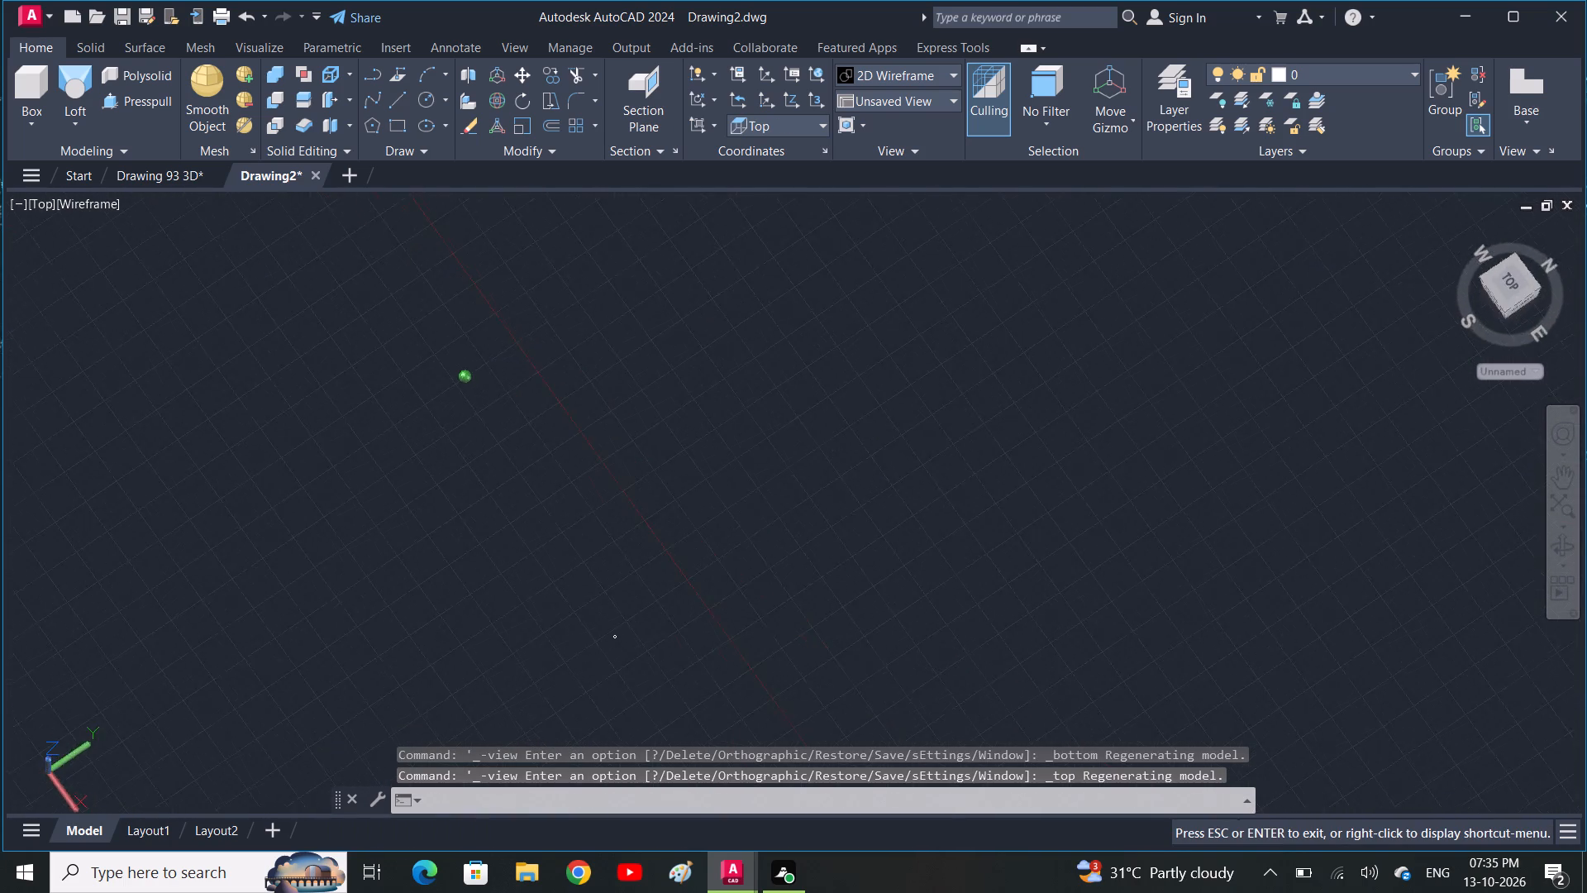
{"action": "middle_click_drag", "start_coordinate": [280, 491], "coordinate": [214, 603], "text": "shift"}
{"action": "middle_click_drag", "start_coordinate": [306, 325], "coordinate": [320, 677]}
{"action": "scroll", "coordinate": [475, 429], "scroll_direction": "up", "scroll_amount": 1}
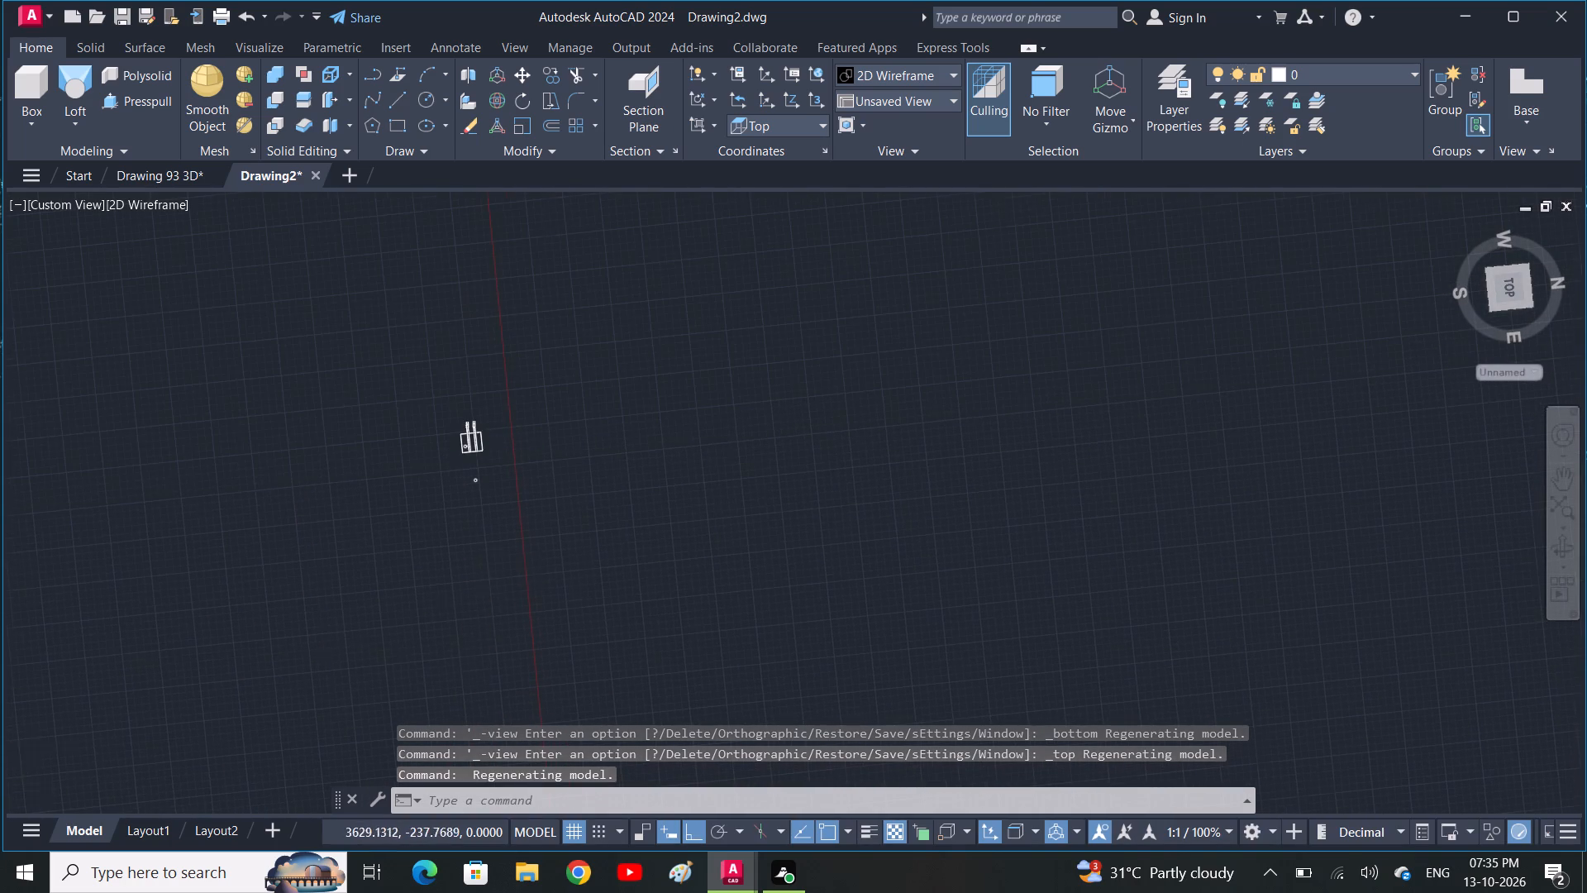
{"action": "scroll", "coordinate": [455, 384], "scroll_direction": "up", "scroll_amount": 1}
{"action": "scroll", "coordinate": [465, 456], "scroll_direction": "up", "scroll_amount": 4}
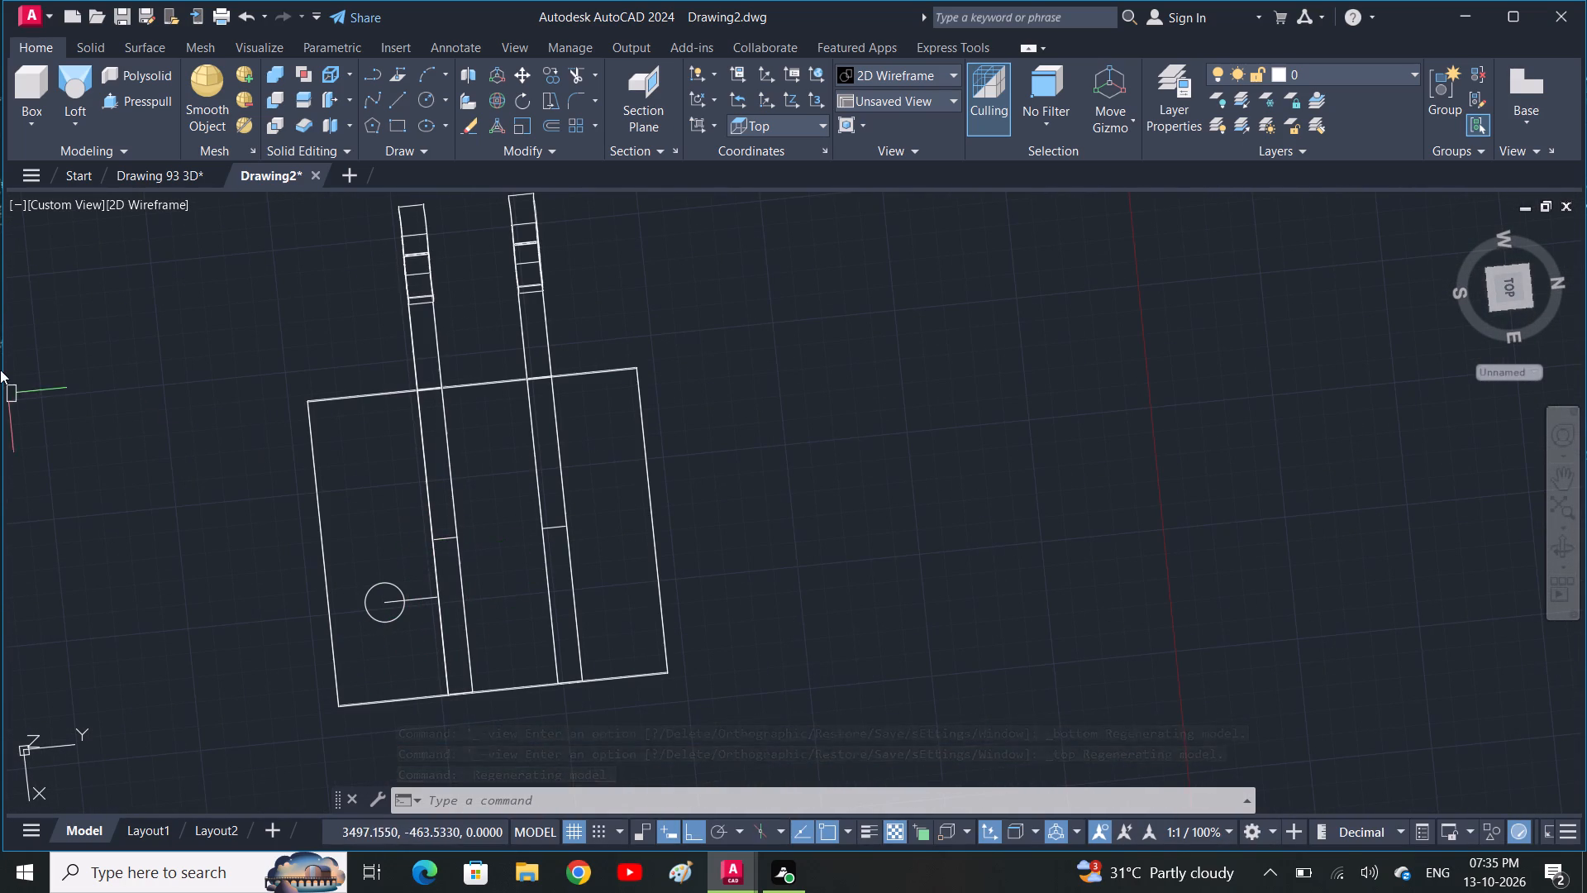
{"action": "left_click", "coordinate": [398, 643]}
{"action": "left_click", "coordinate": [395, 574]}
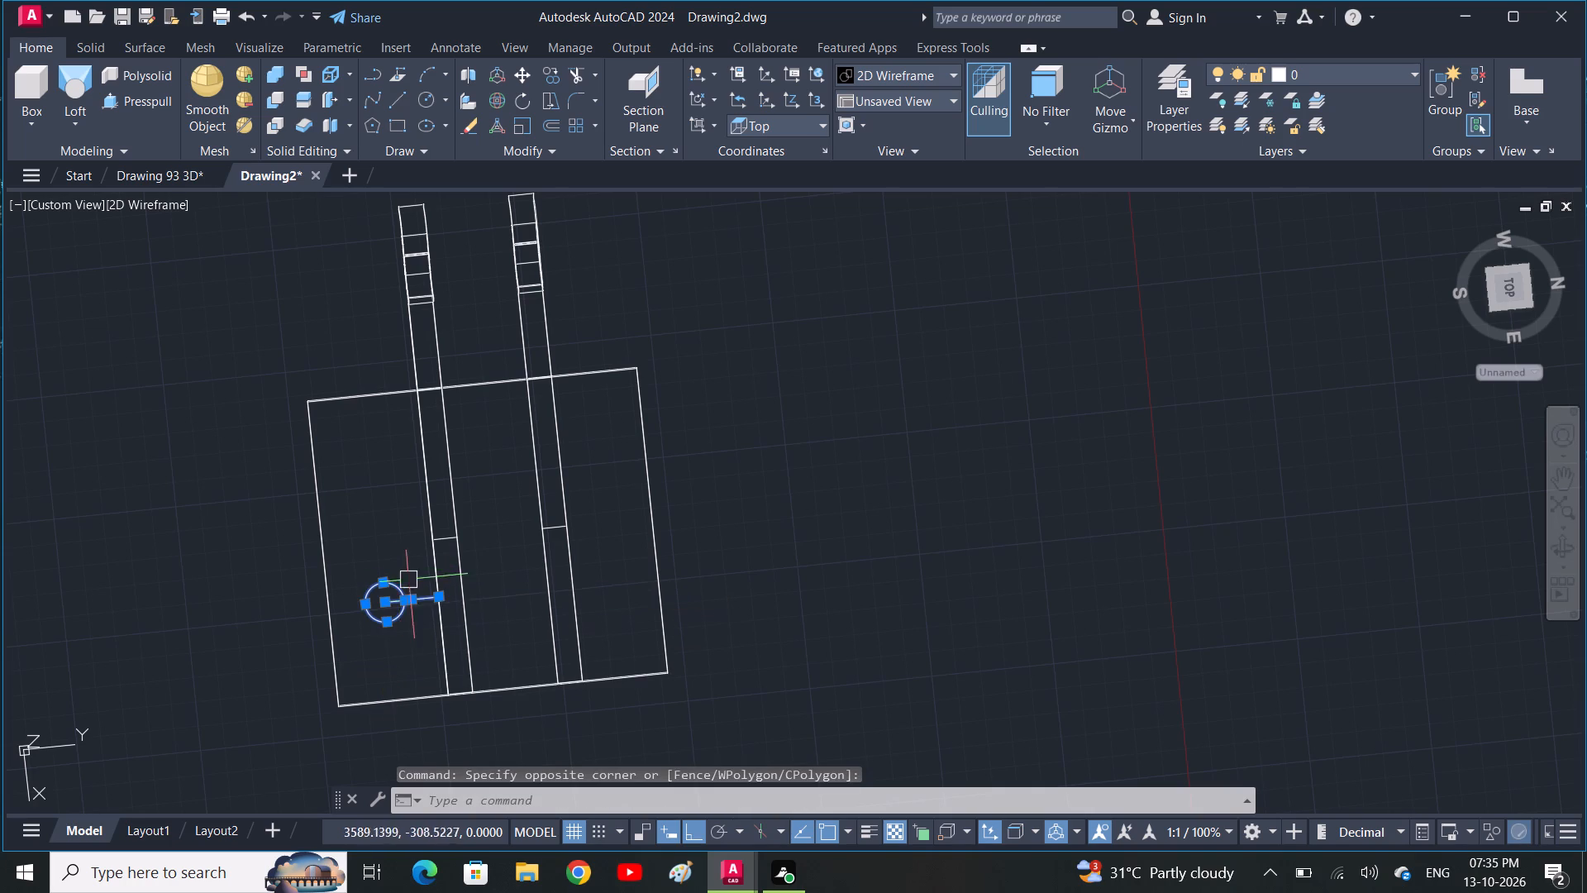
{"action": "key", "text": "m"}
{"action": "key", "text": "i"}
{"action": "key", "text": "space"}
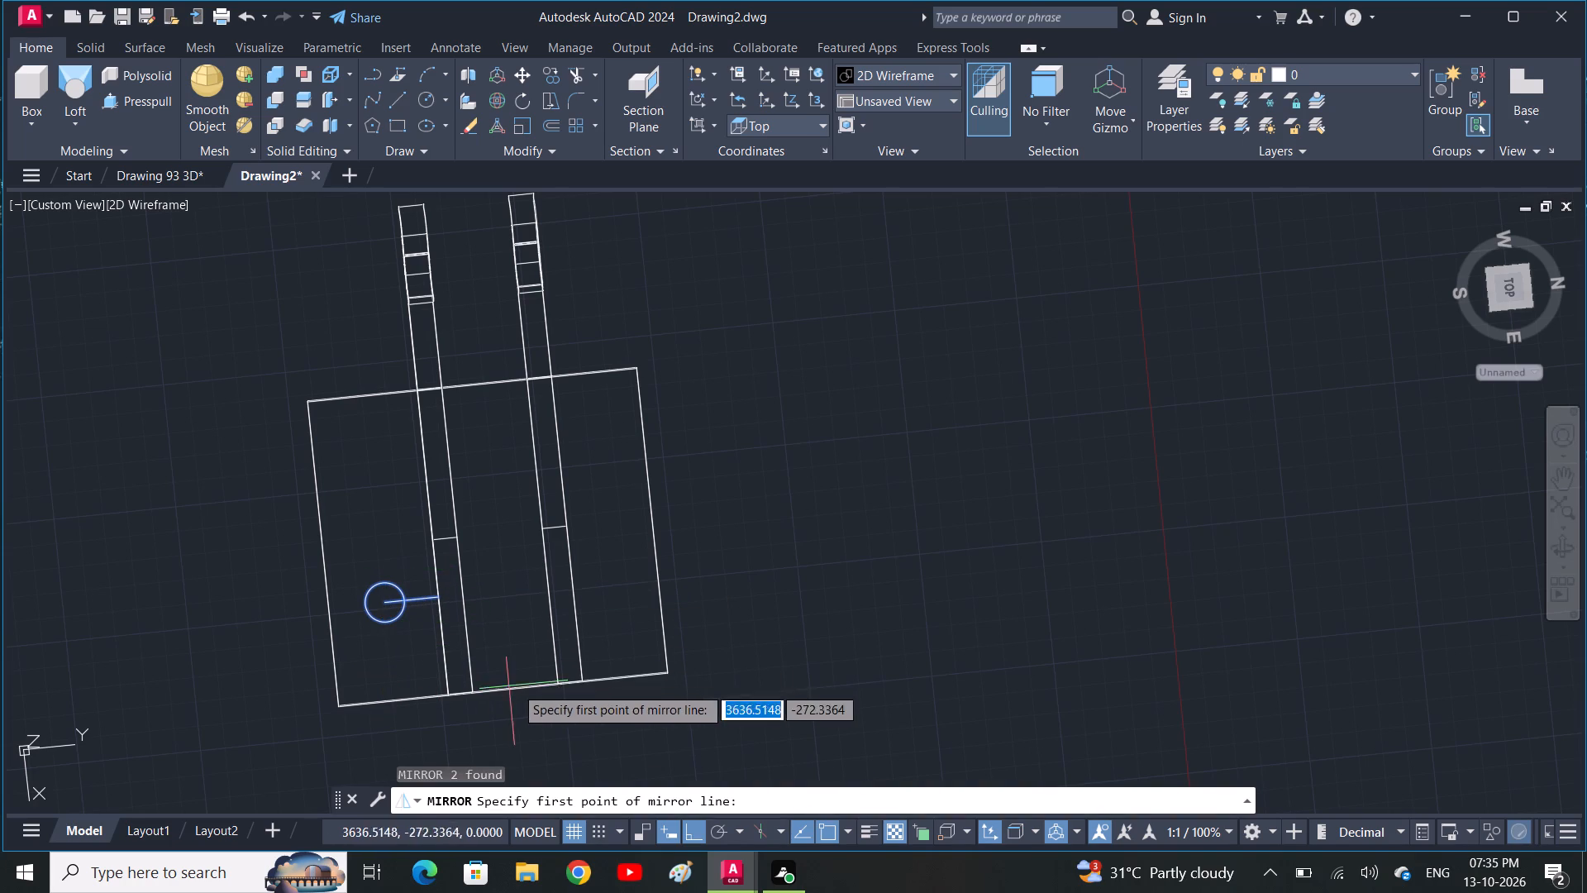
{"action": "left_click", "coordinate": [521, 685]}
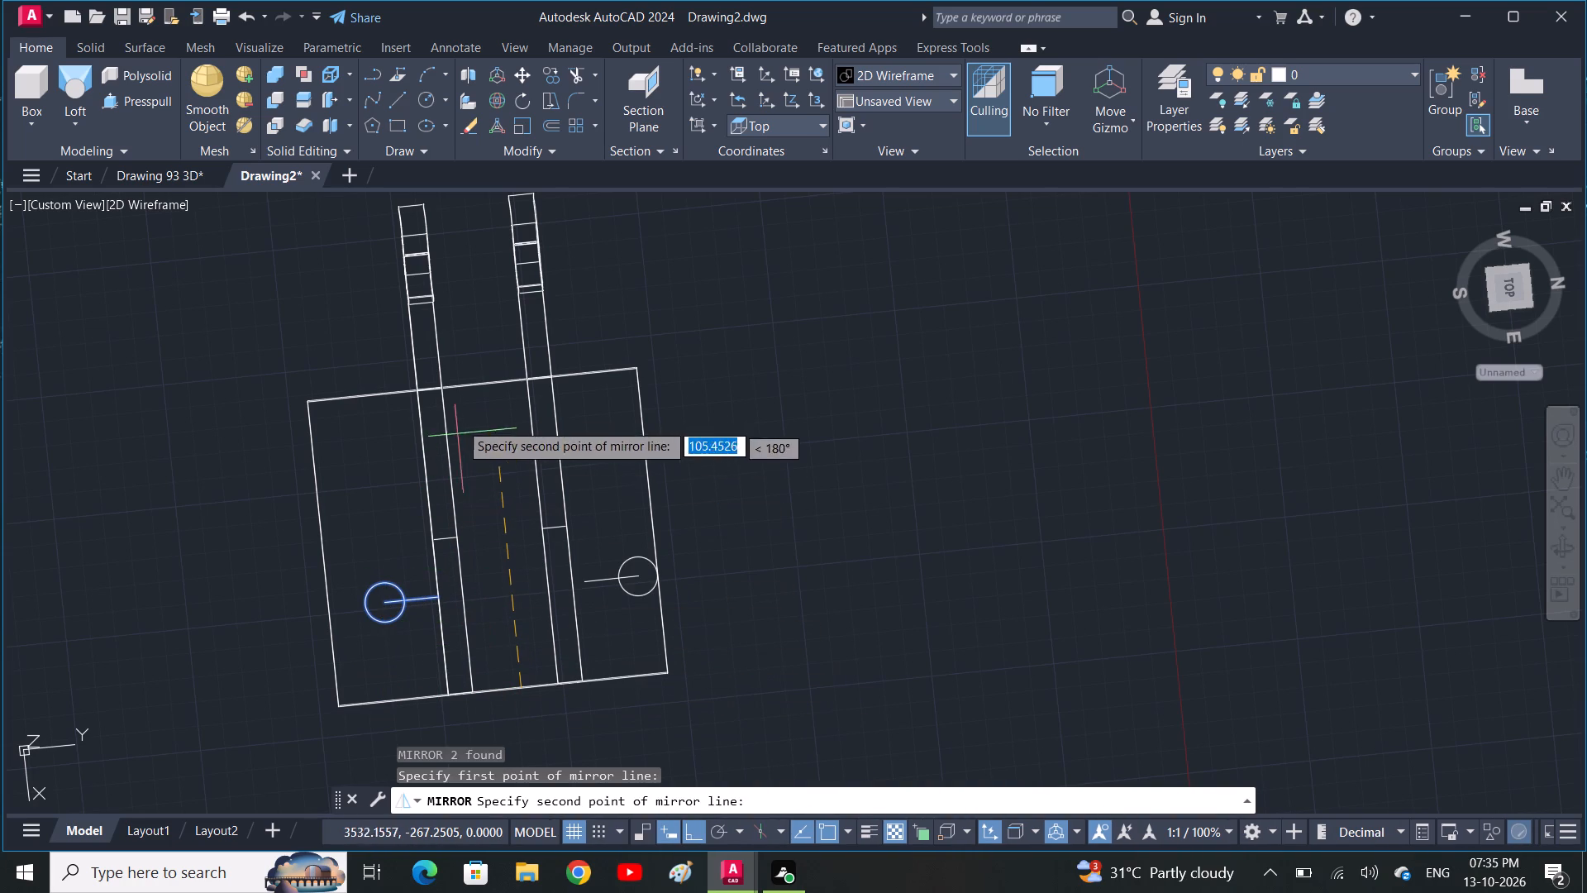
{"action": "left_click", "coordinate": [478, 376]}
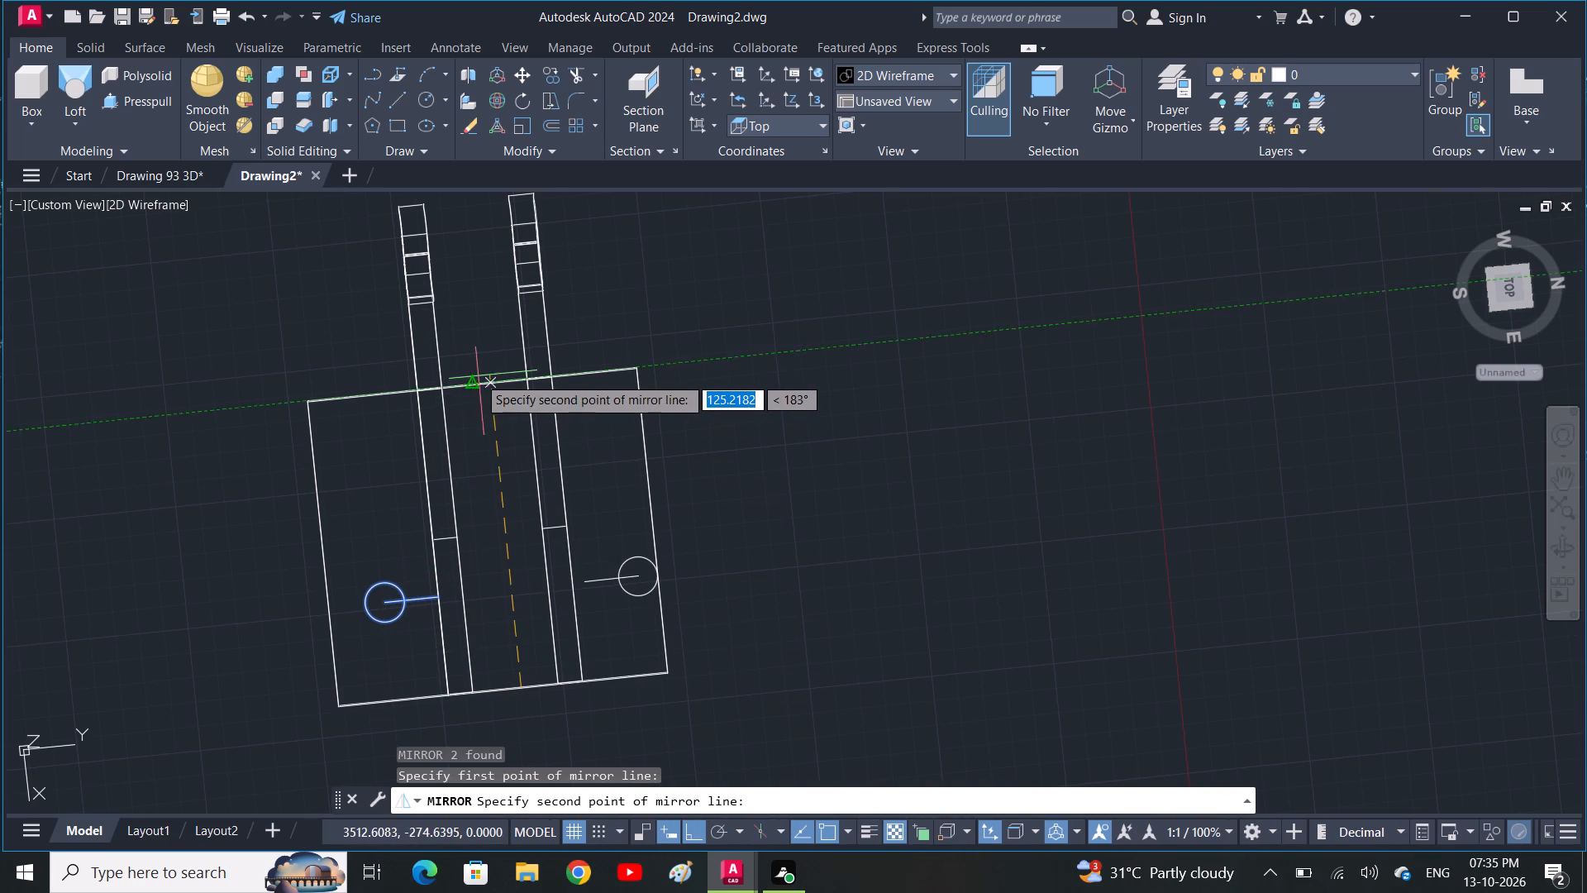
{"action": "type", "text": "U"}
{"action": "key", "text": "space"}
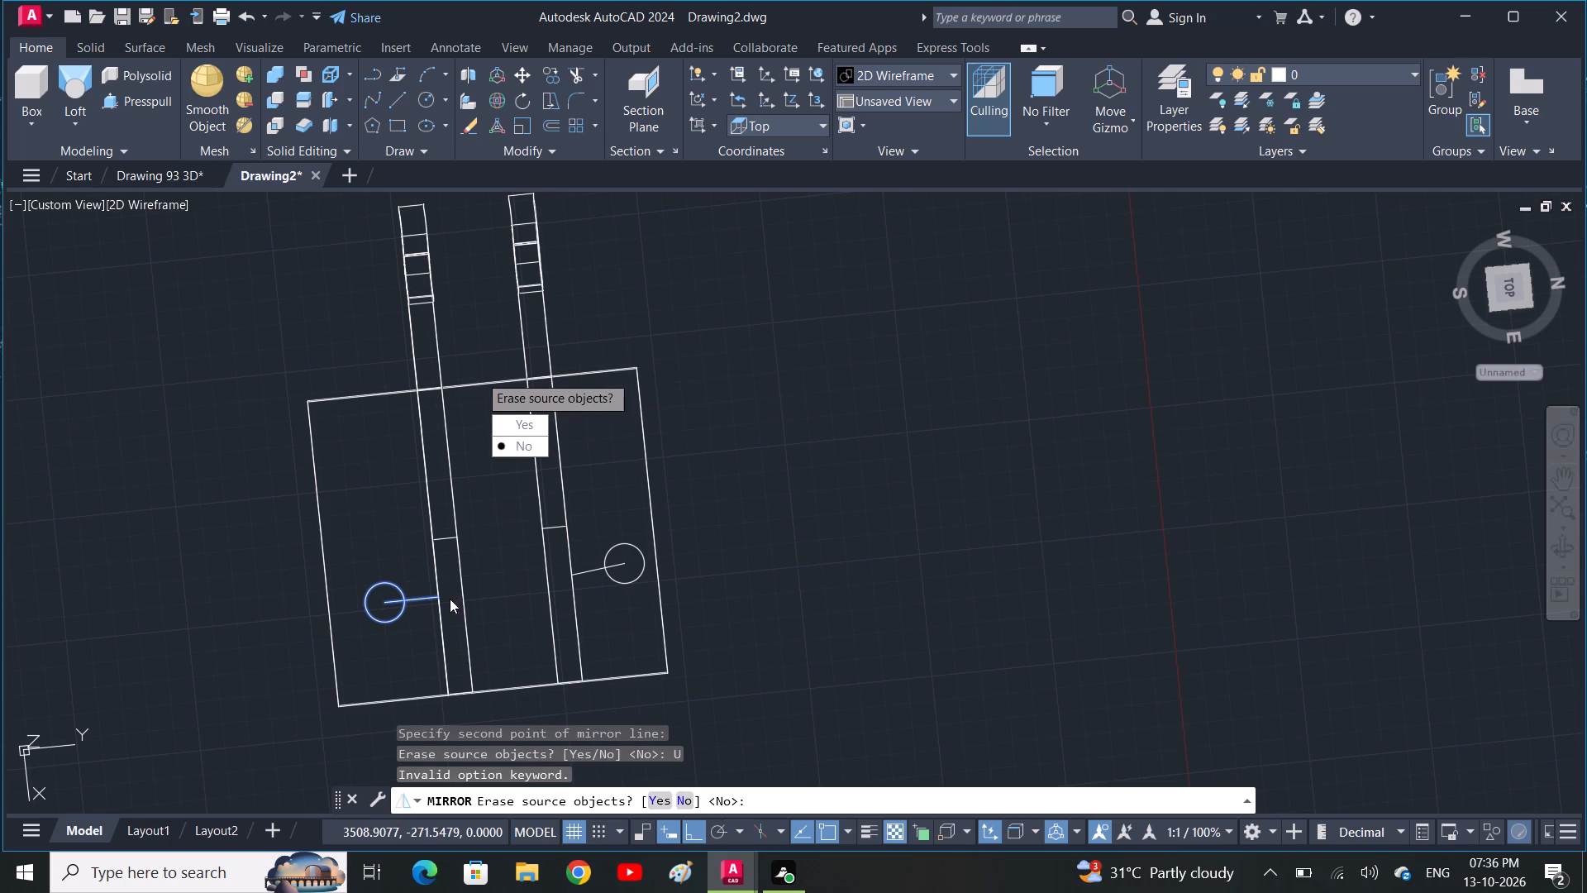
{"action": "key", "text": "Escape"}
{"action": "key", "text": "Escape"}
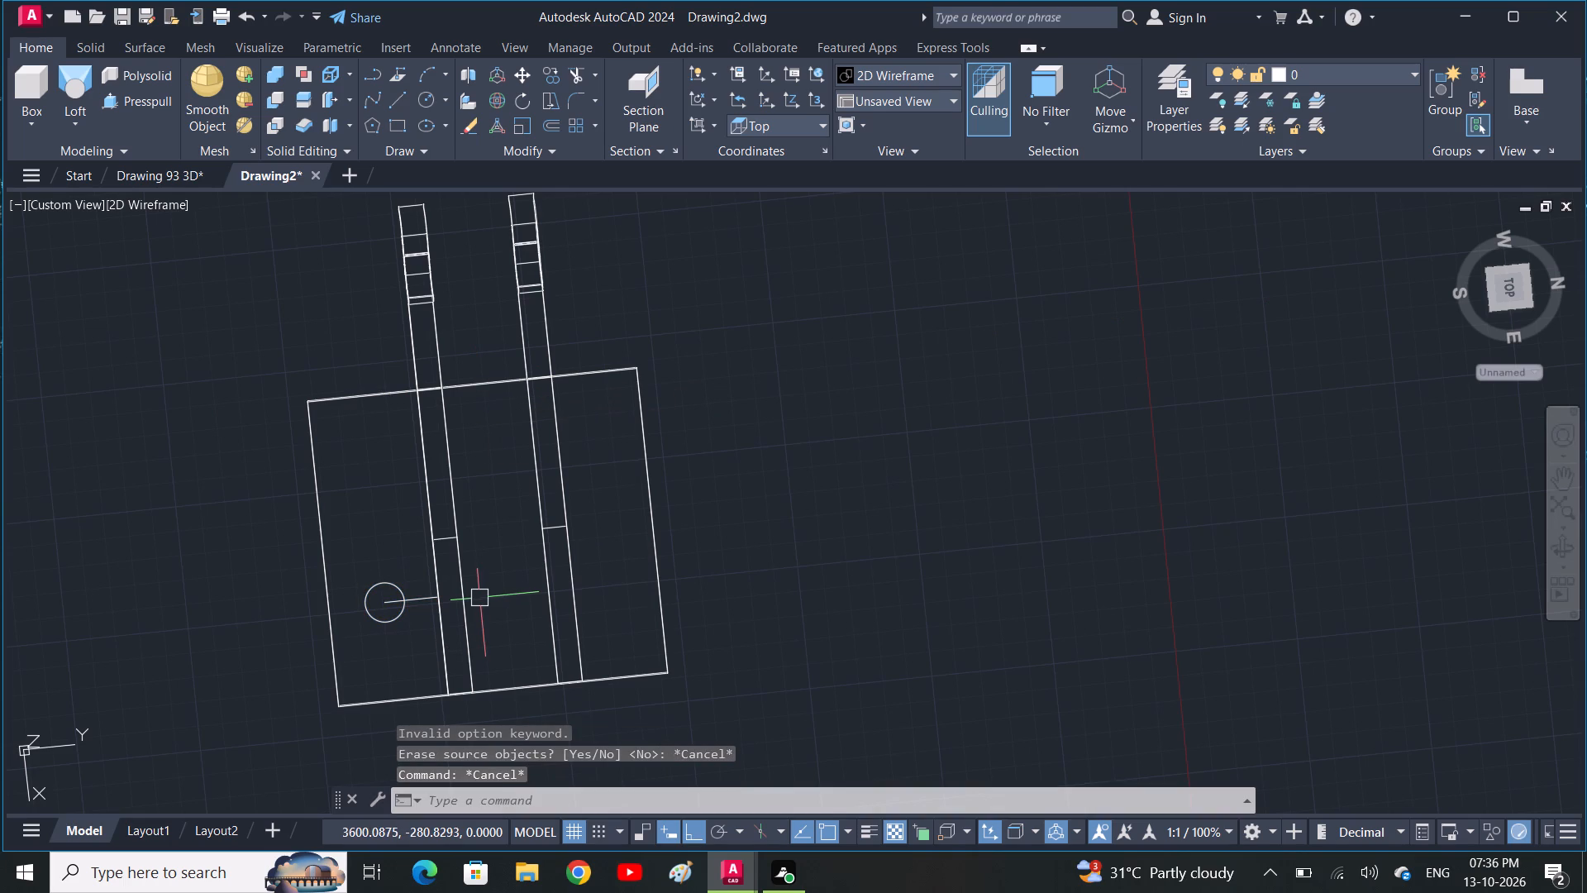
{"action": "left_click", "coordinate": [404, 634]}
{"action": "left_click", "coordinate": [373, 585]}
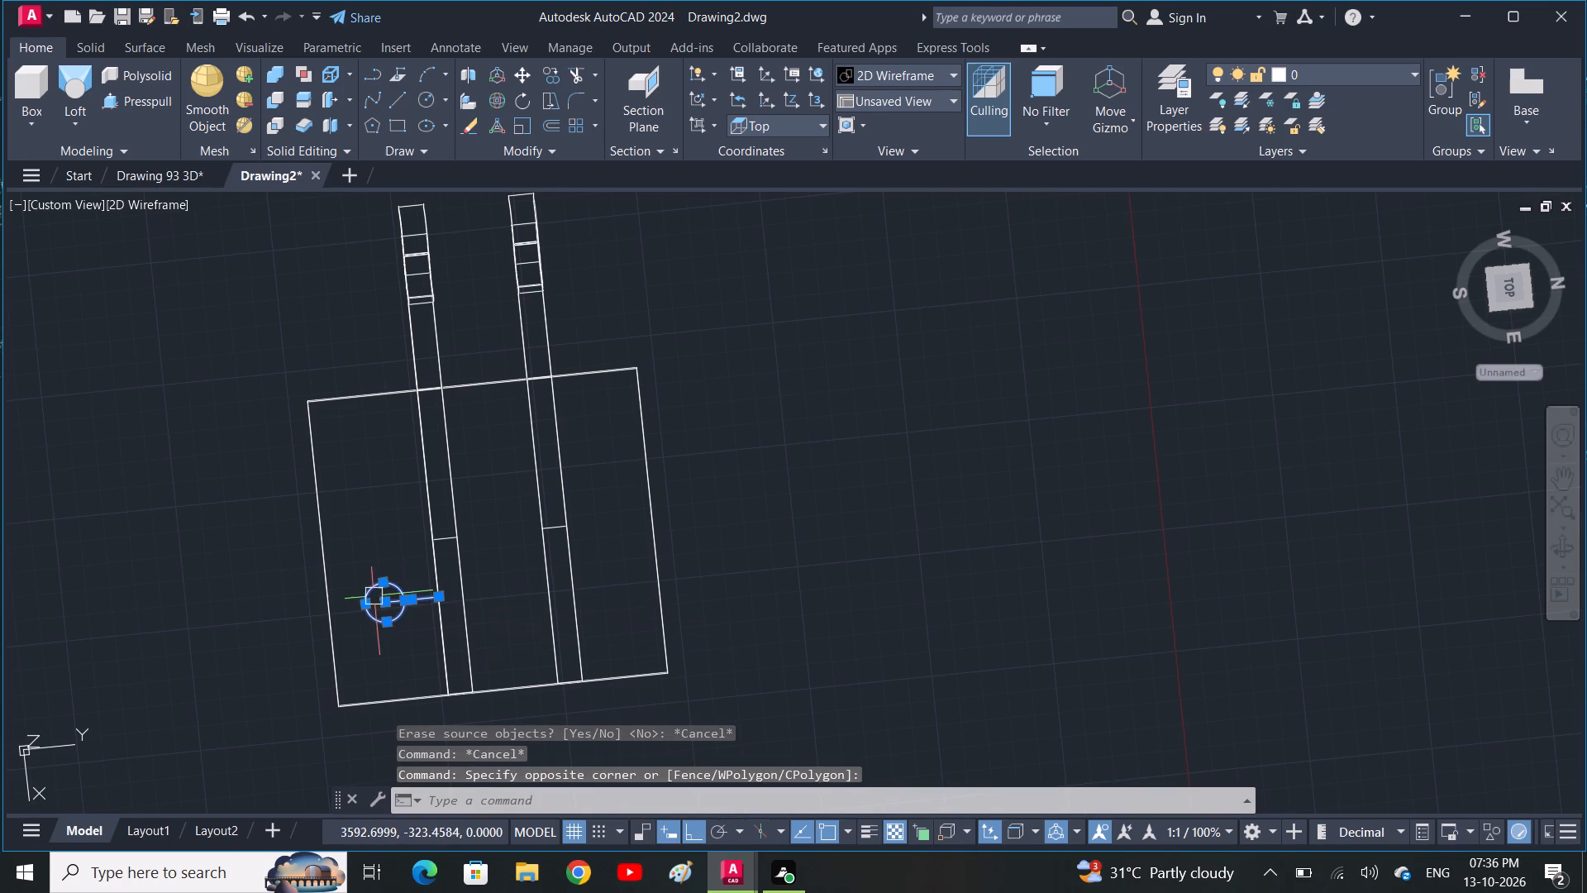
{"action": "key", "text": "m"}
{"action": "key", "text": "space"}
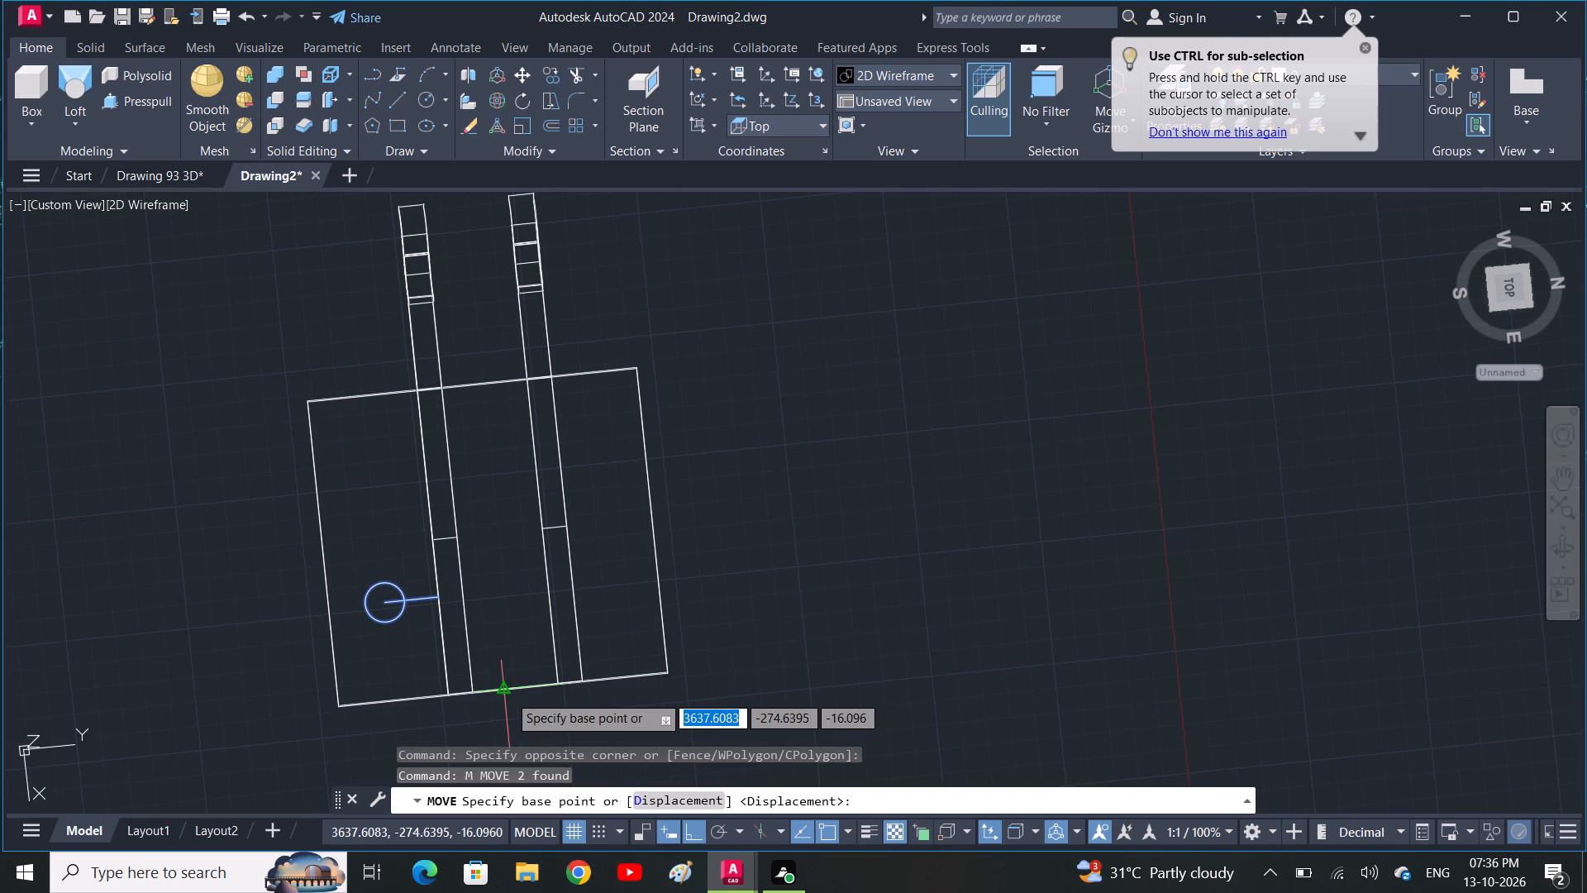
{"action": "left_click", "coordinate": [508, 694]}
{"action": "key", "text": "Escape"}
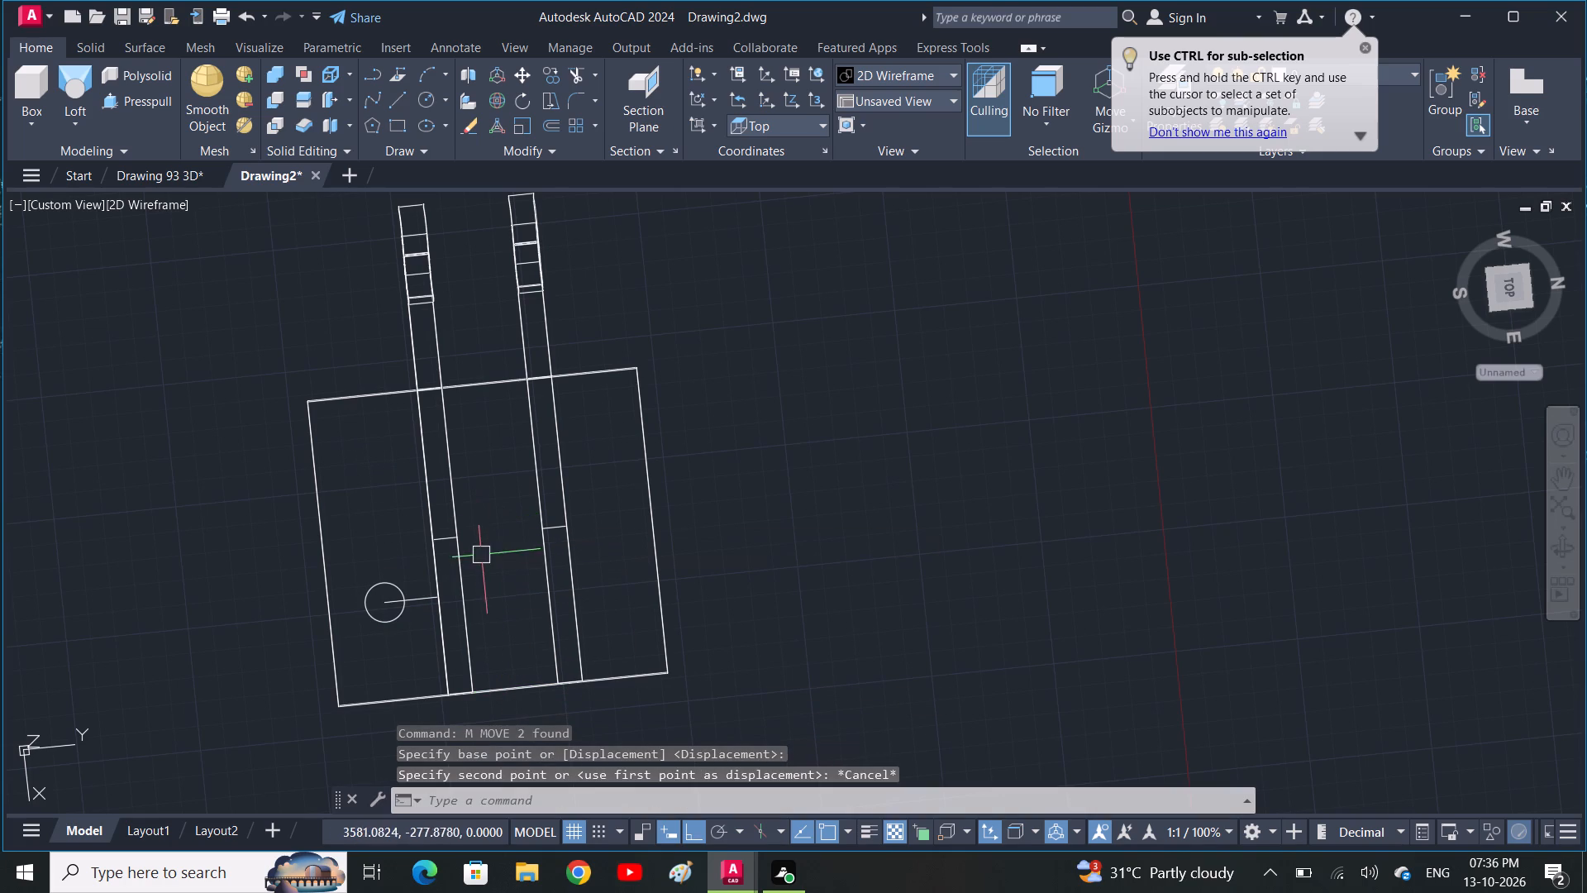
Mirror the circle and its 22-long line to the opposite side section about the lengthwise line between the two arms, keeping the originals.
{"action": "left_click", "coordinate": [402, 650]}
{"action": "left_click", "coordinate": [395, 546]}
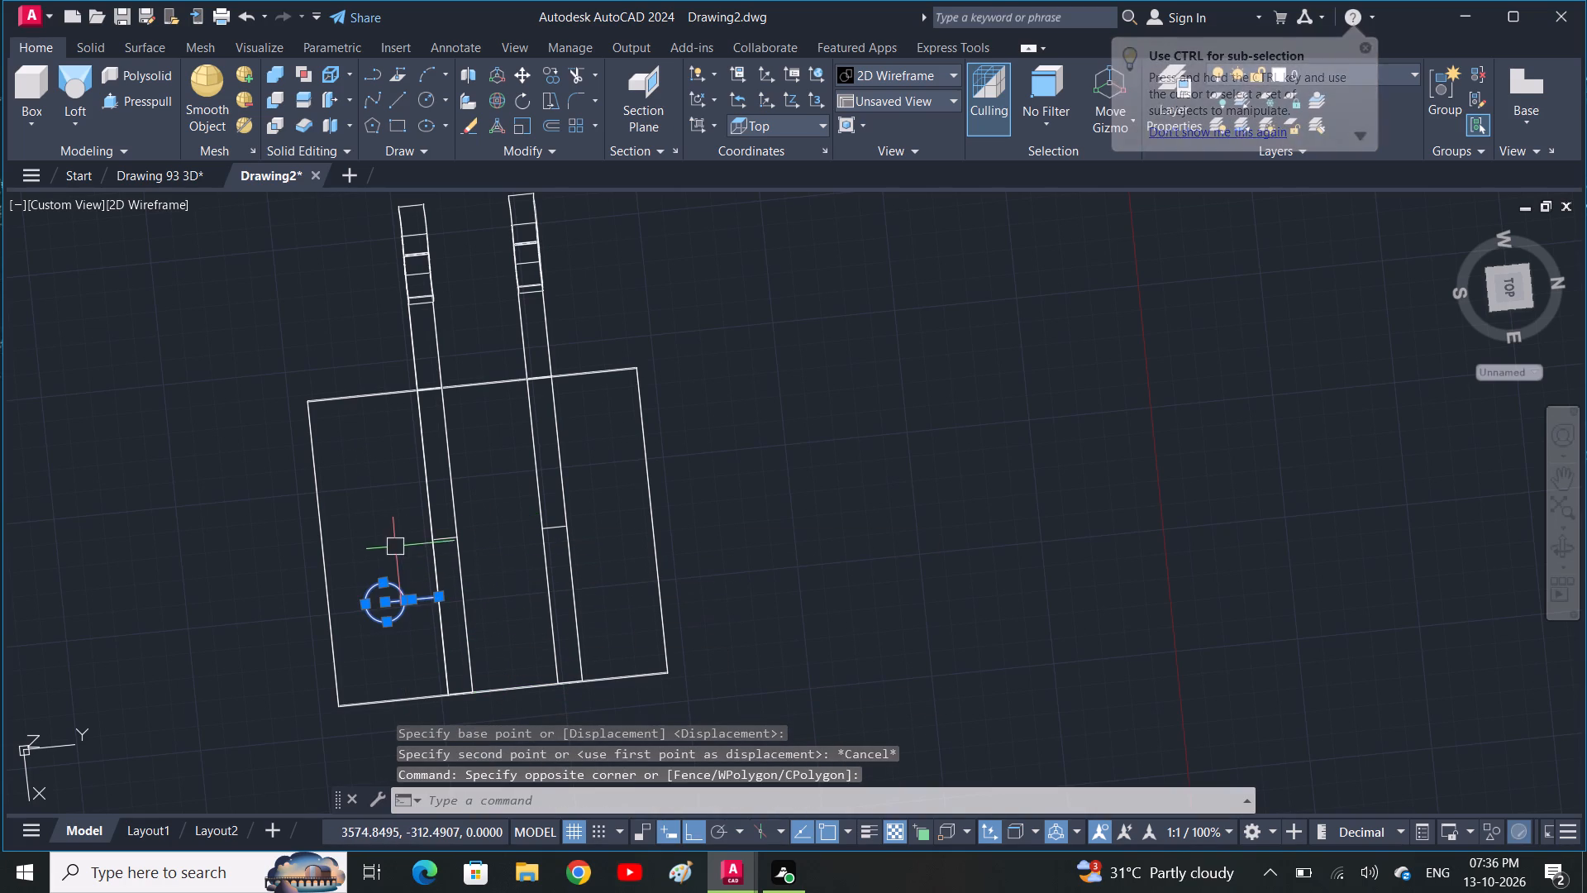
{"action": "key", "text": "m"}
{"action": "type", "text": "I"}
{"action": "key", "text": "space"}
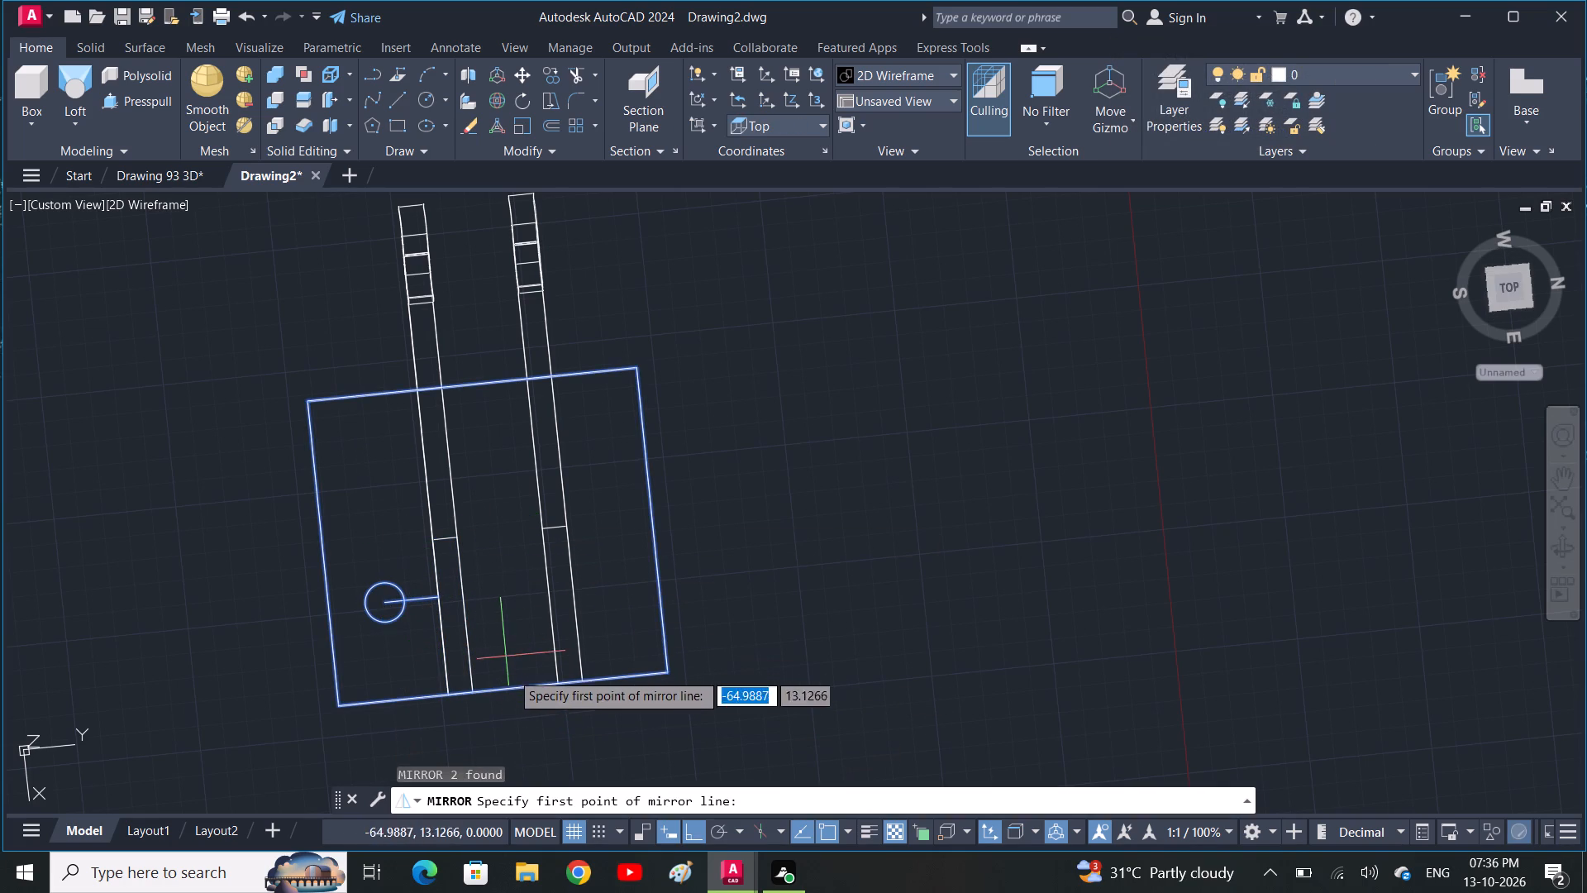
{"action": "left_click", "coordinate": [500, 688]}
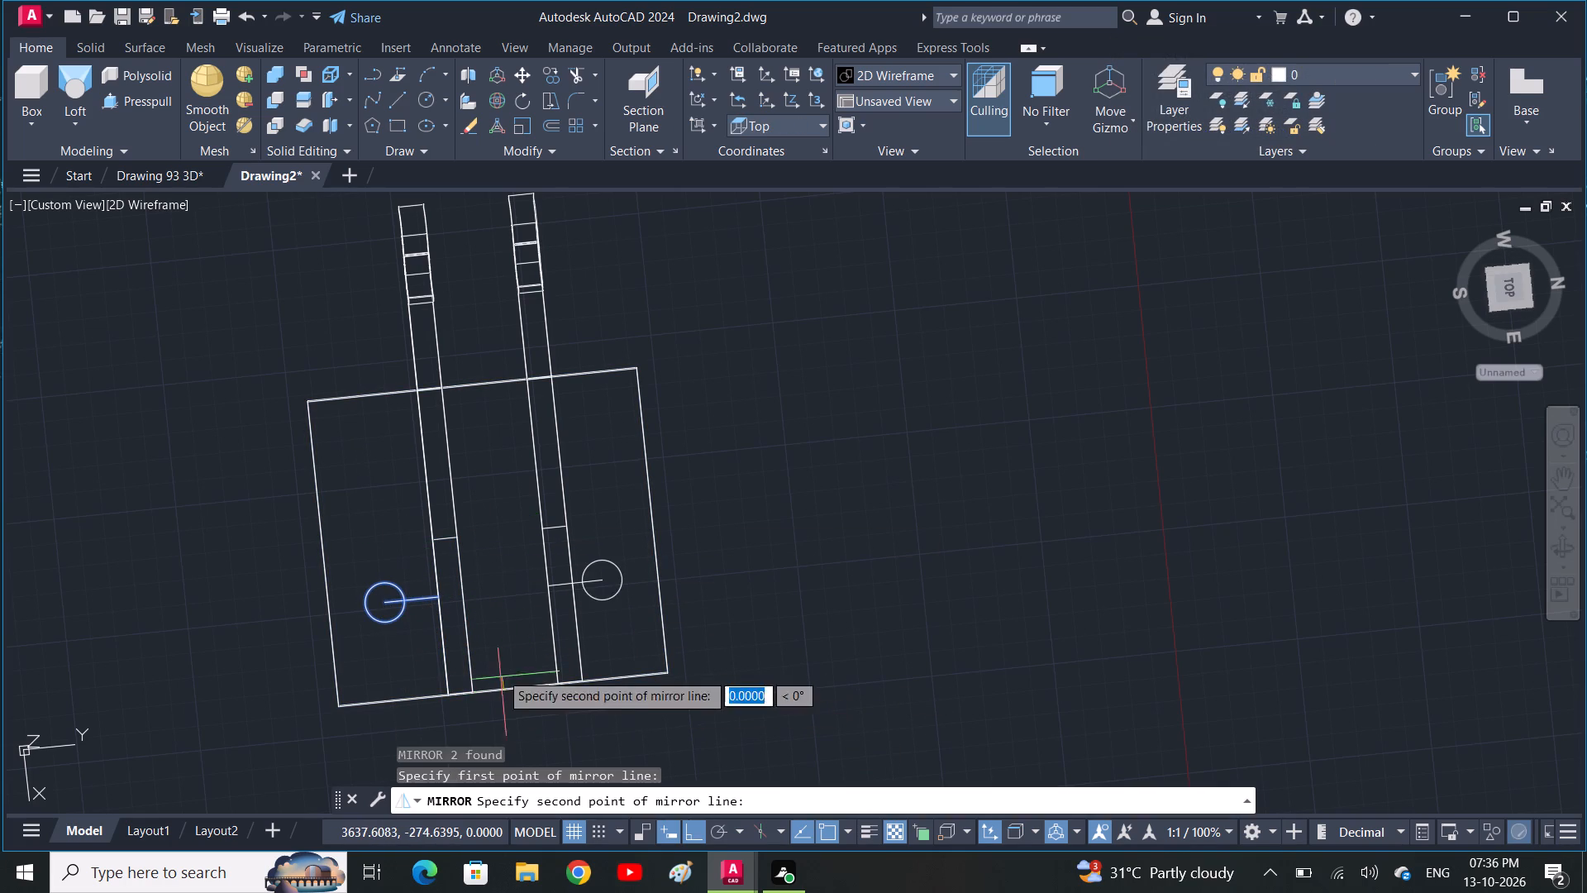
{"action": "left_click", "coordinate": [474, 380]}
{"action": "key", "text": "space"}
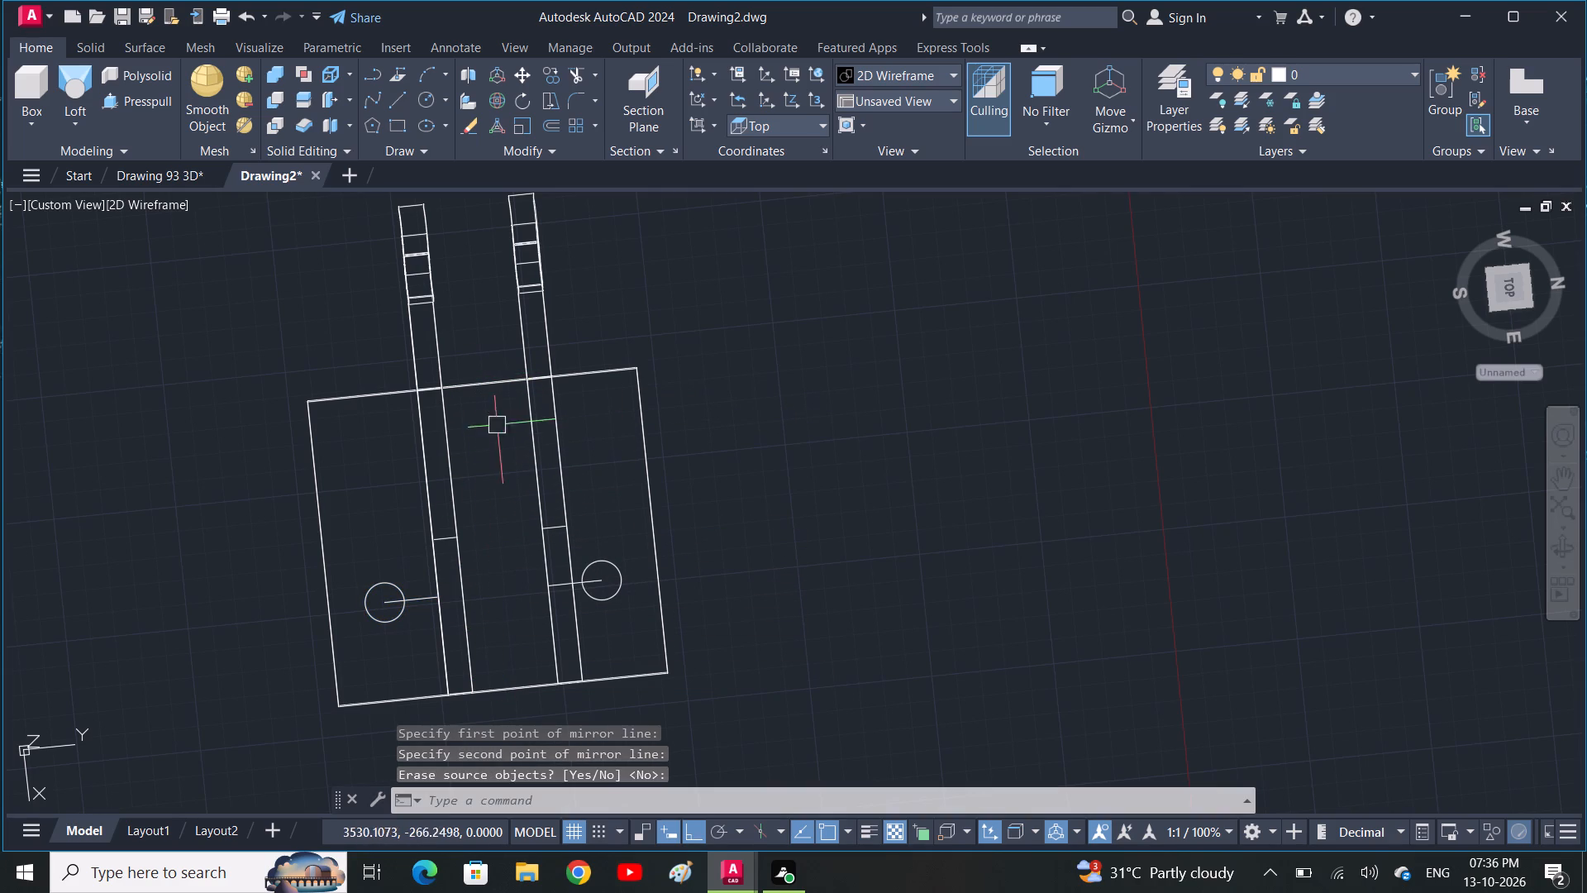
Move the mirrored circle and line outward by 10, from the line's inner end to the adjacent arm's outer edge.
{"action": "scroll", "coordinate": [561, 628], "scroll_direction": "up", "scroll_amount": 1}
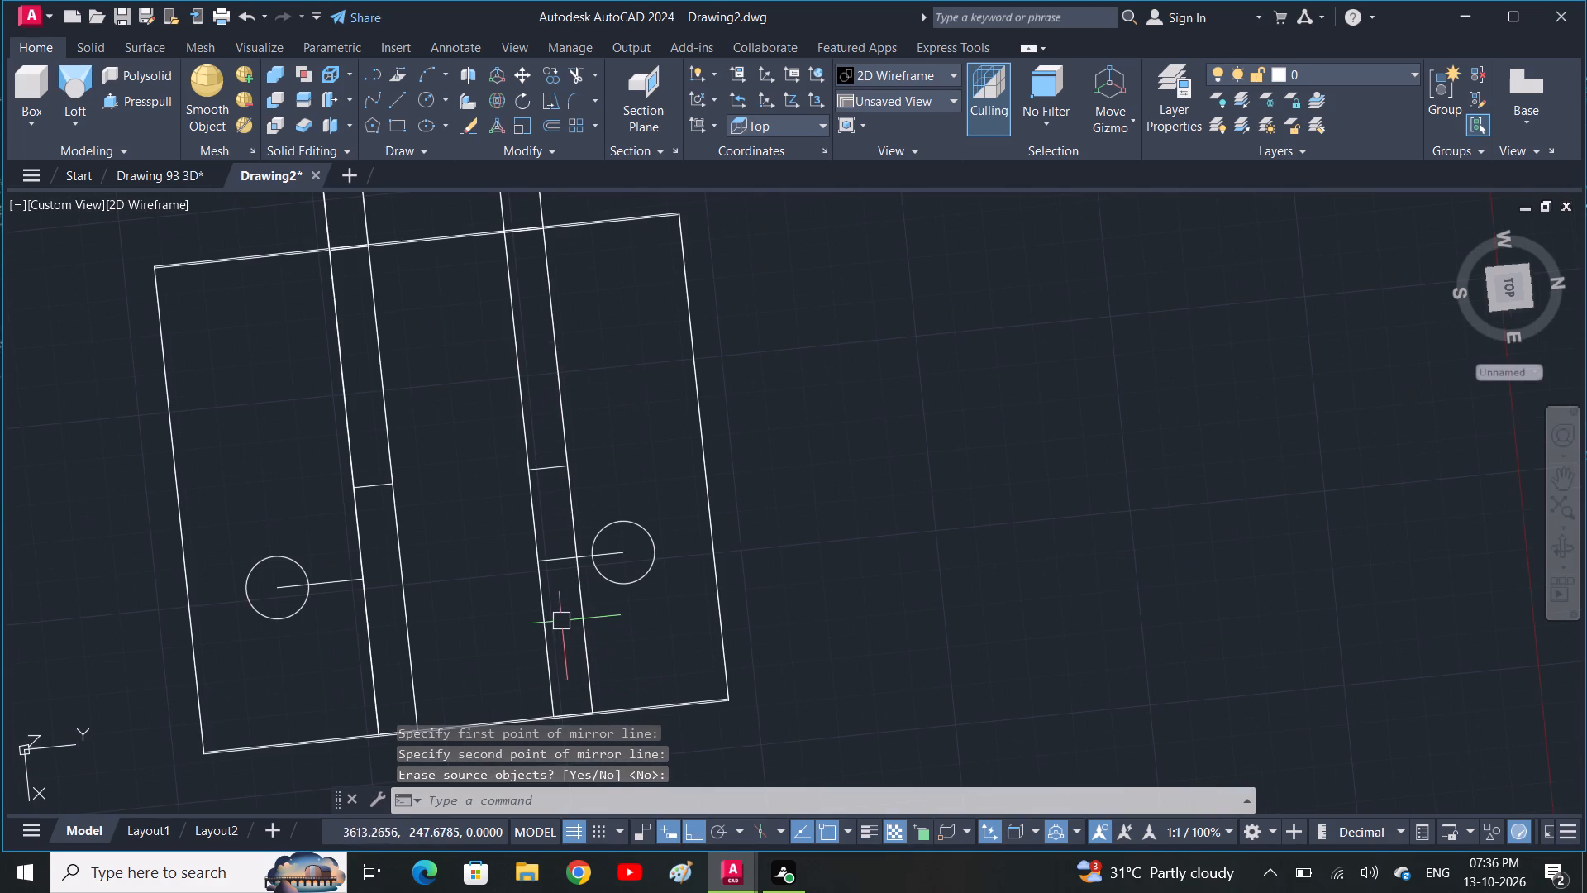
{"action": "left_click", "coordinate": [560, 561]}
{"action": "left_click", "coordinate": [629, 575]}
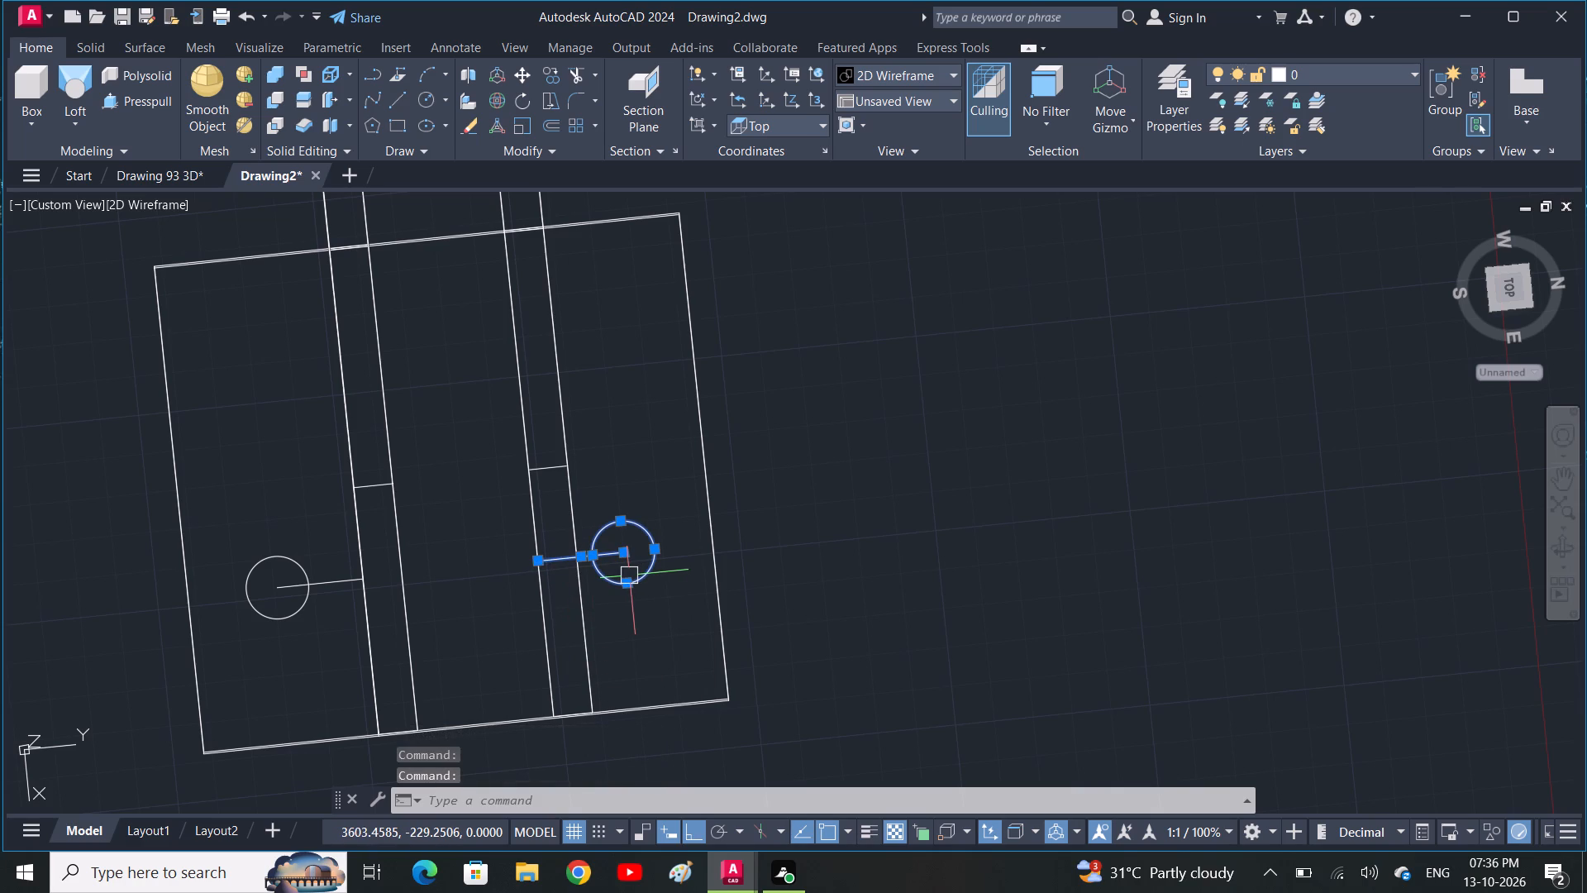
{"action": "type", "text": "M"}
{"action": "key", "text": "space"}
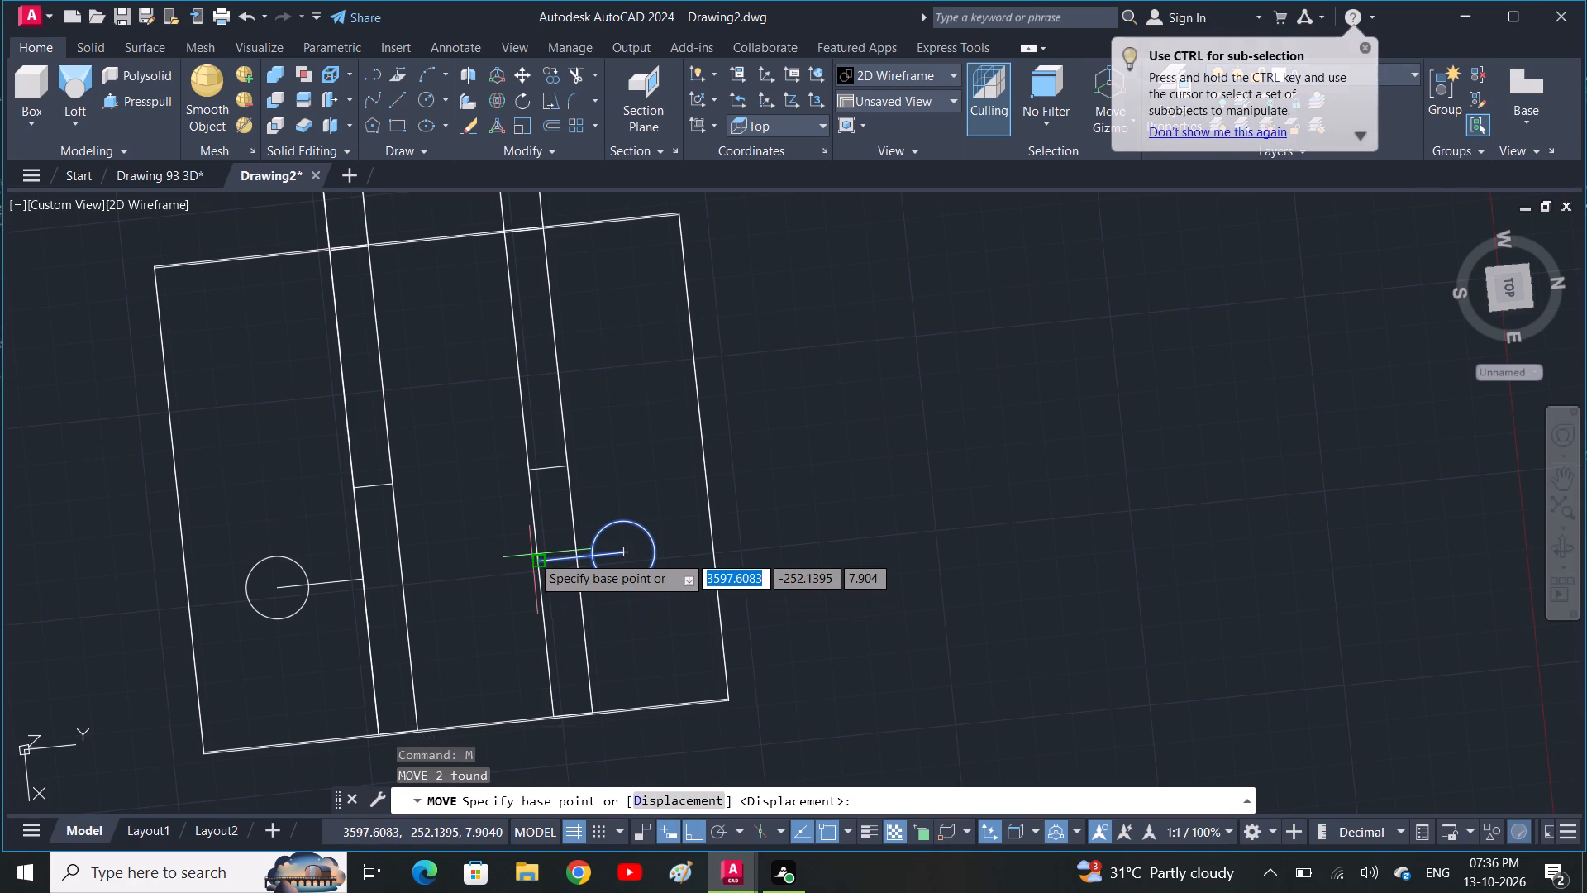
{"action": "left_click", "coordinate": [536, 560]}
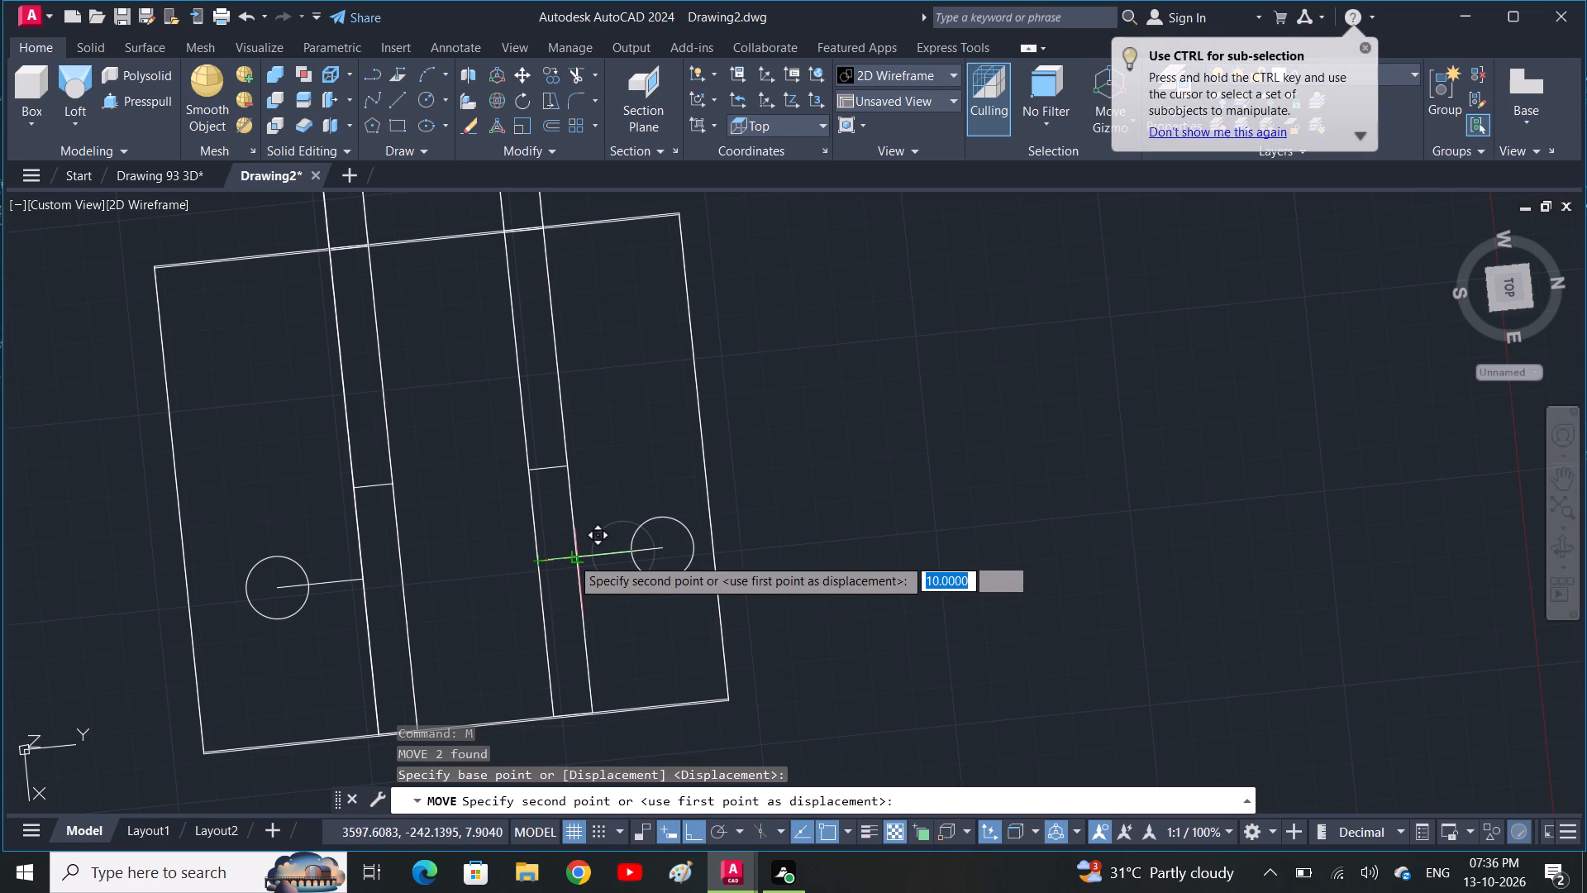
{"action": "left_click", "coordinate": [572, 556]}
{"action": "key", "text": "space"}
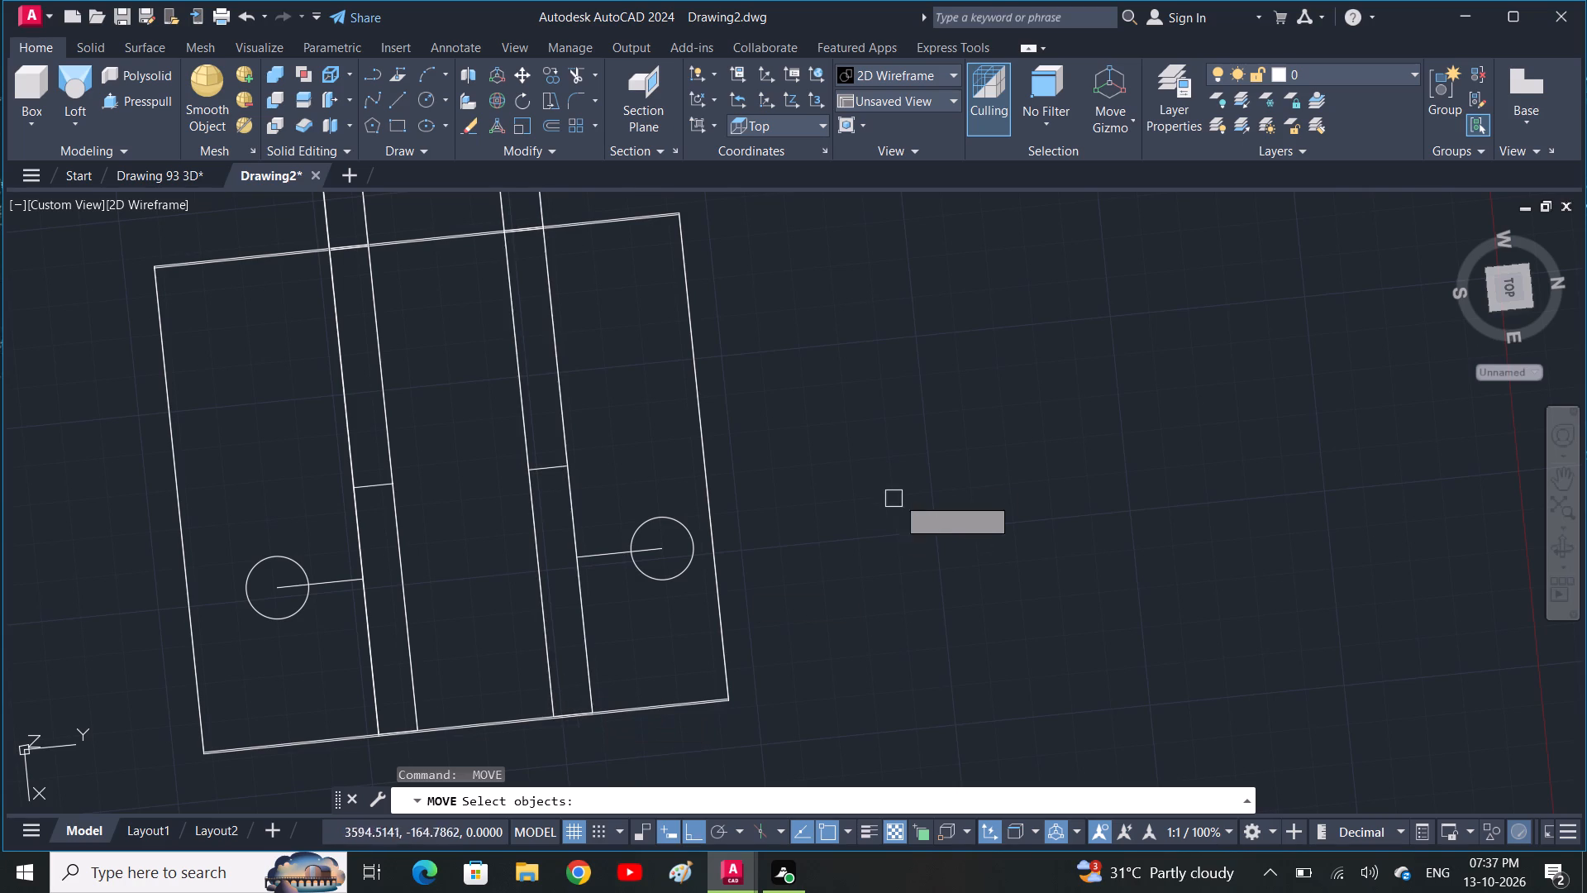
Show the model in a tilted 3D view with the Shades of Gray visual style.
{"action": "middle_click_drag", "start_coordinate": [914, 479], "coordinate": [1210, 334], "text": "shift"}
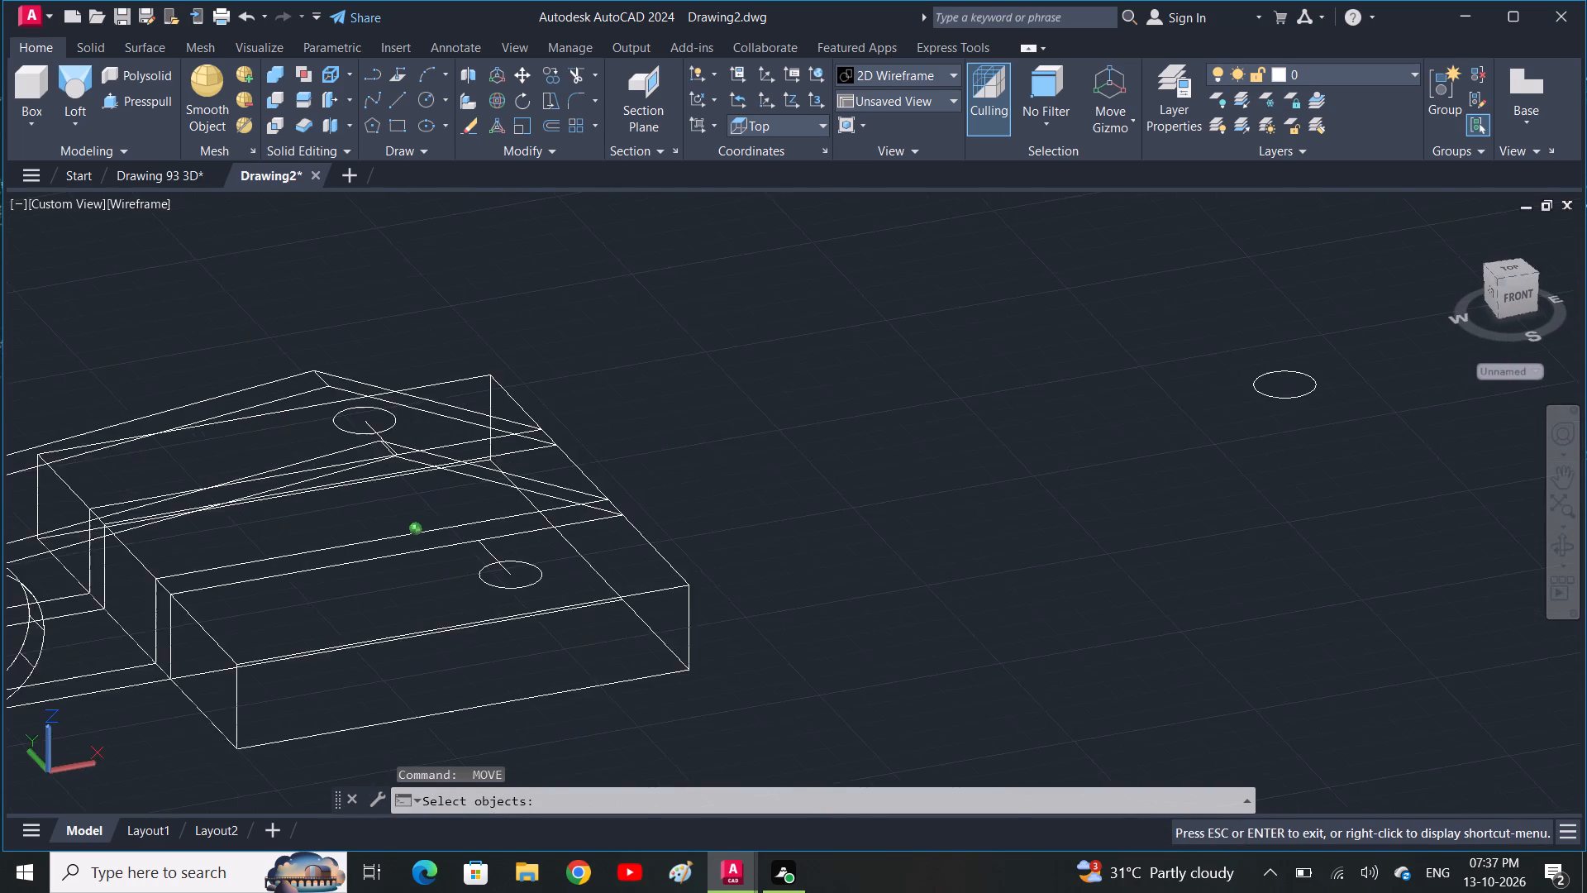
{"action": "middle_click_drag", "start_coordinate": [1210, 334], "coordinate": [1311, 353], "text": "shift"}
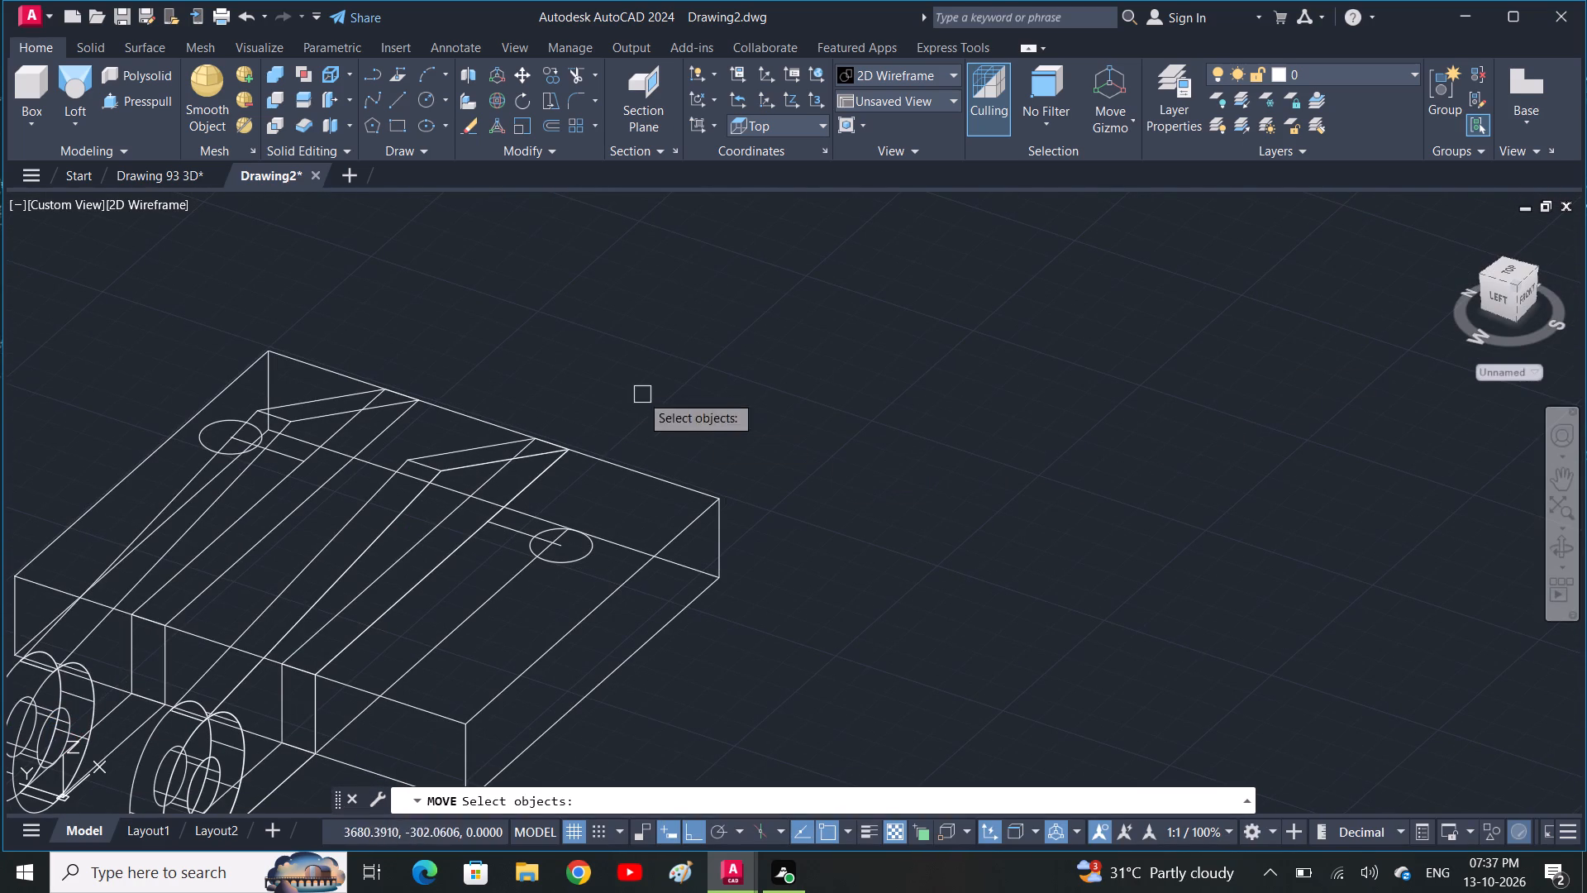
{"action": "left_click", "coordinate": [903, 79]}
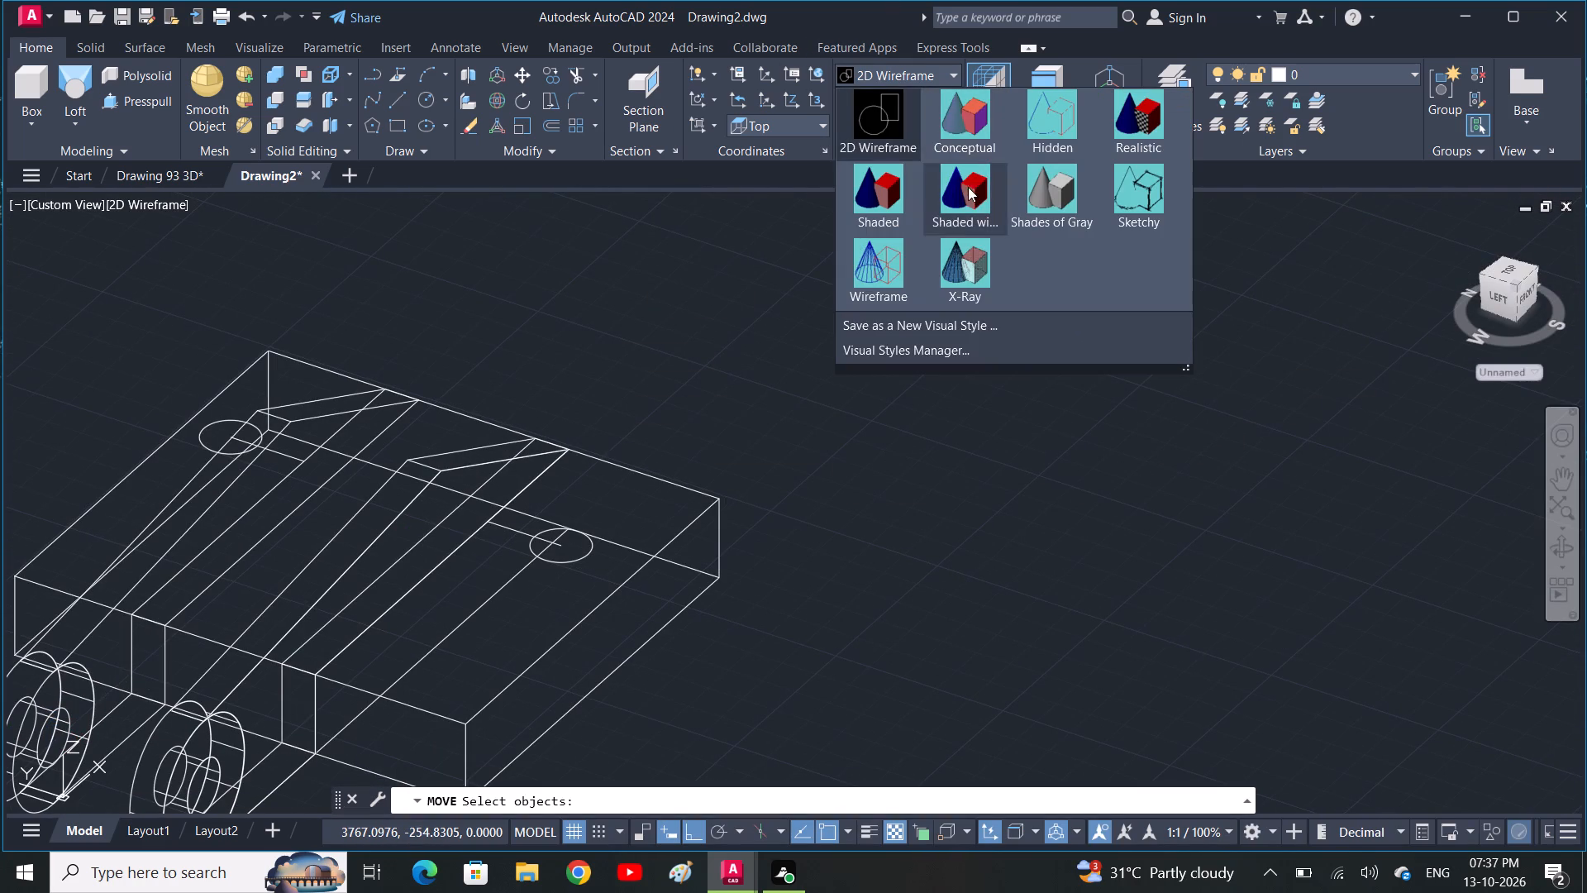
{"action": "left_click", "coordinate": [1051, 207]}
{"action": "middle_click_drag", "start_coordinate": [793, 386], "coordinate": [1048, 277]}
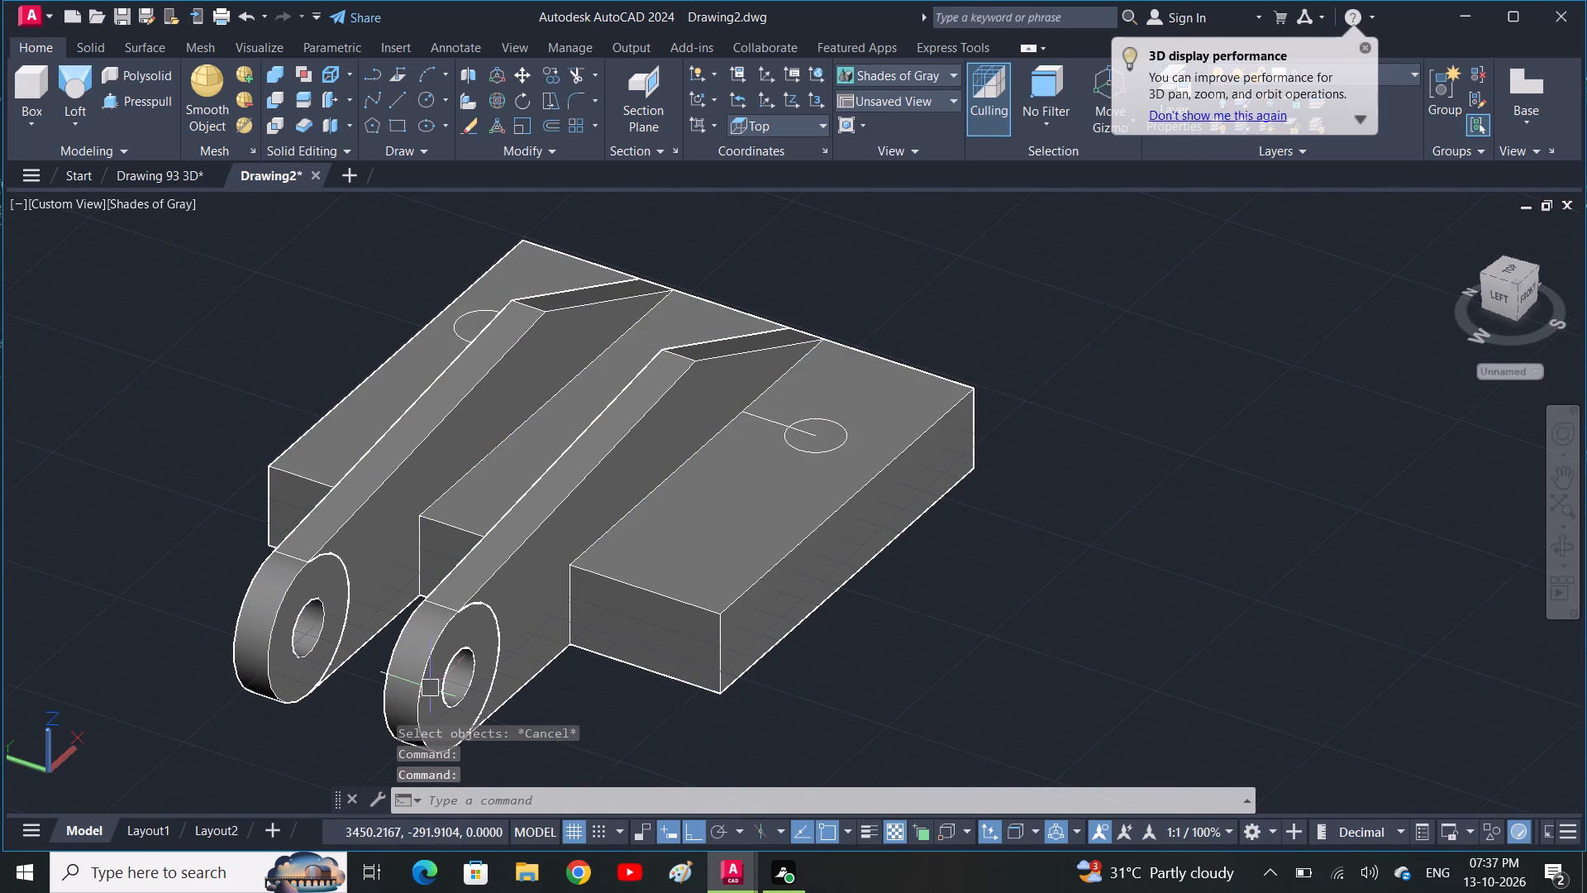
Presspull the ring-shaped outer face at the near arm's rounded end outward by 4.5.
{"action": "left_click", "coordinate": [146, 89]}
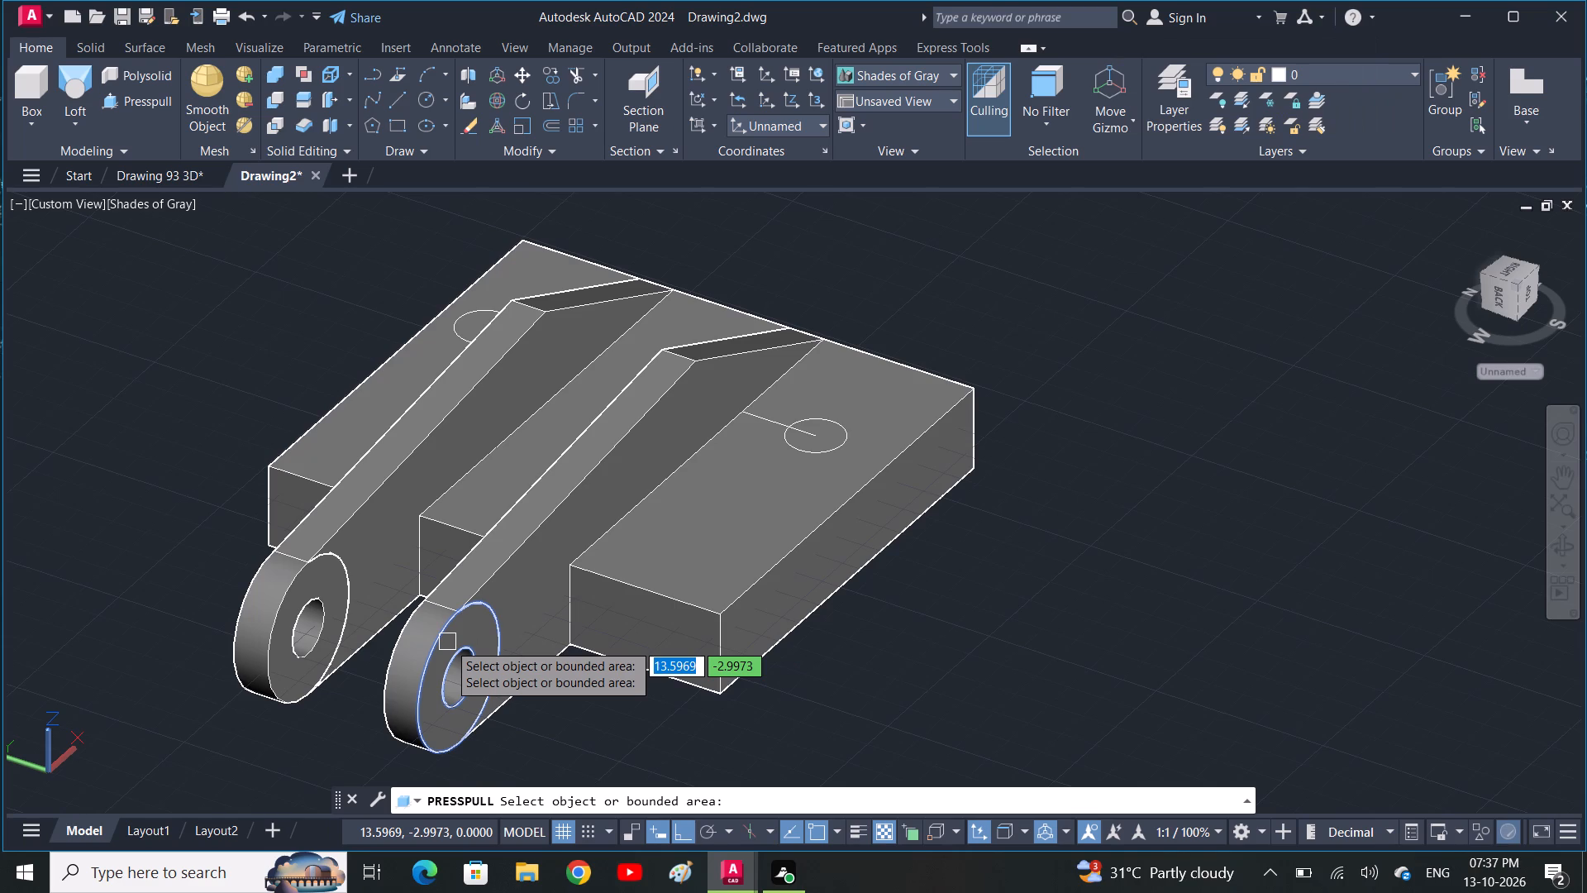
{"action": "left_click", "coordinate": [448, 642]}
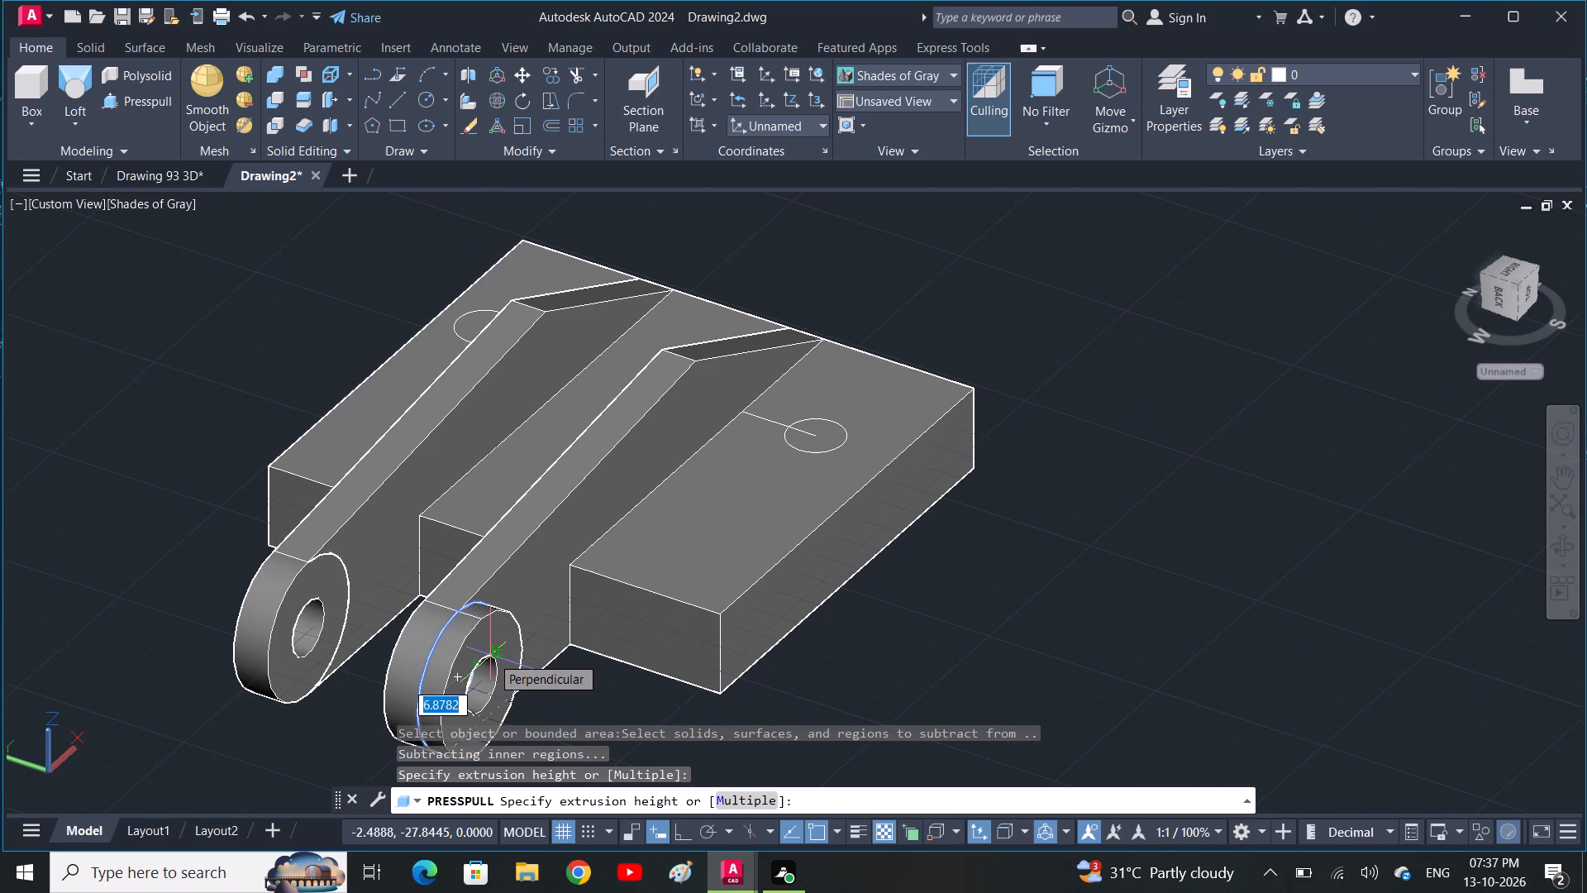
{"action": "type", "text": "4.5"}
{"action": "key", "text": "Return"}
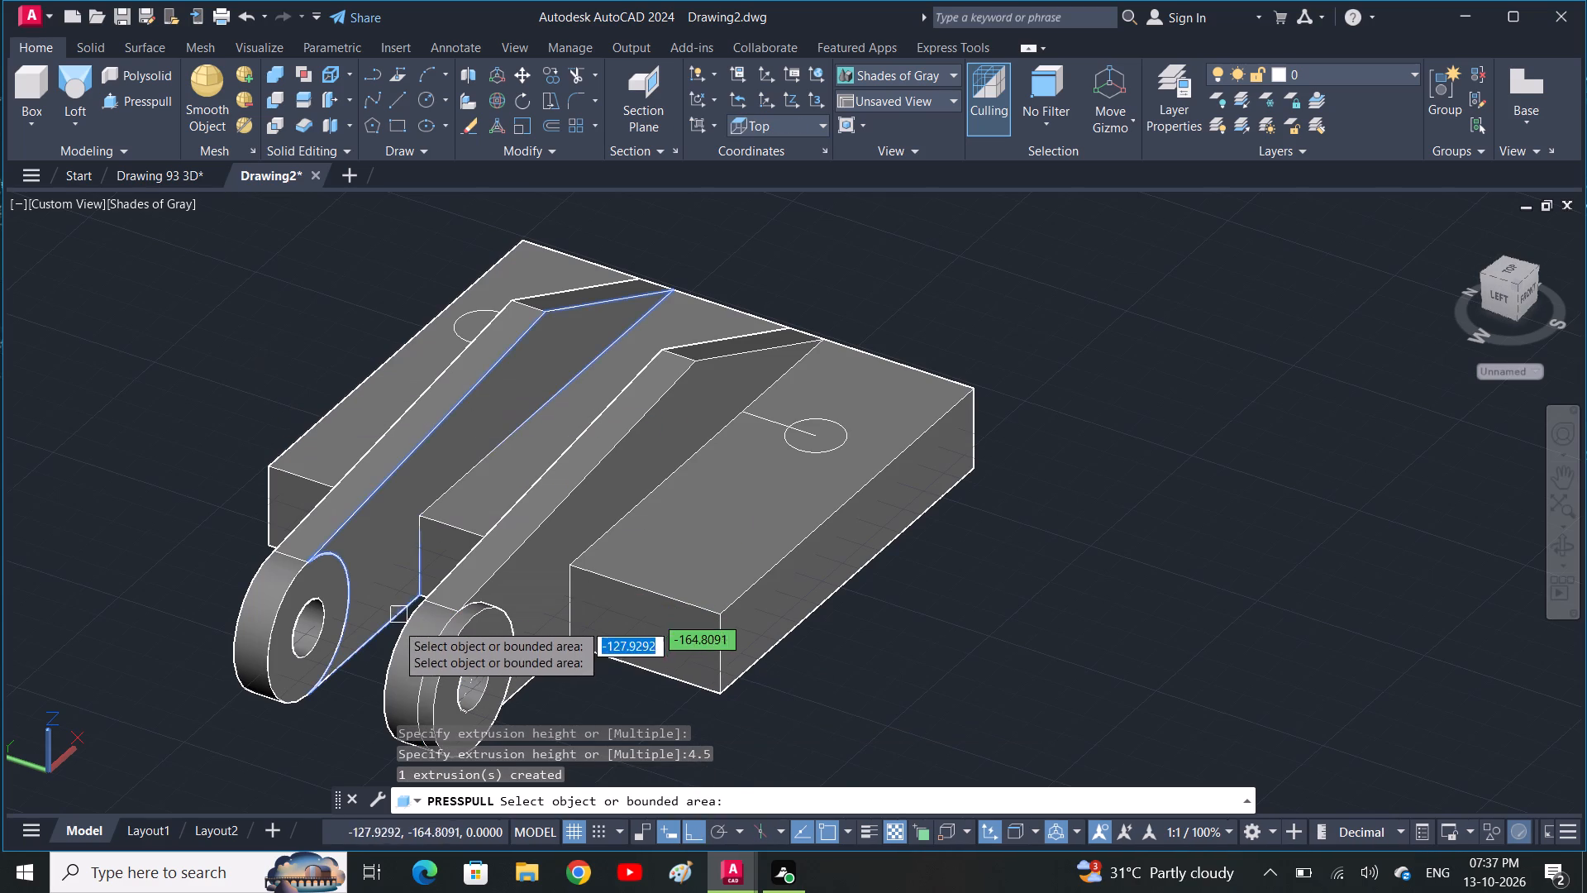
Presspull the ring-shaped face at the other arm's rounded end, on the side facing the gap, outward by 4.5.
{"action": "left_click", "coordinate": [283, 623]}
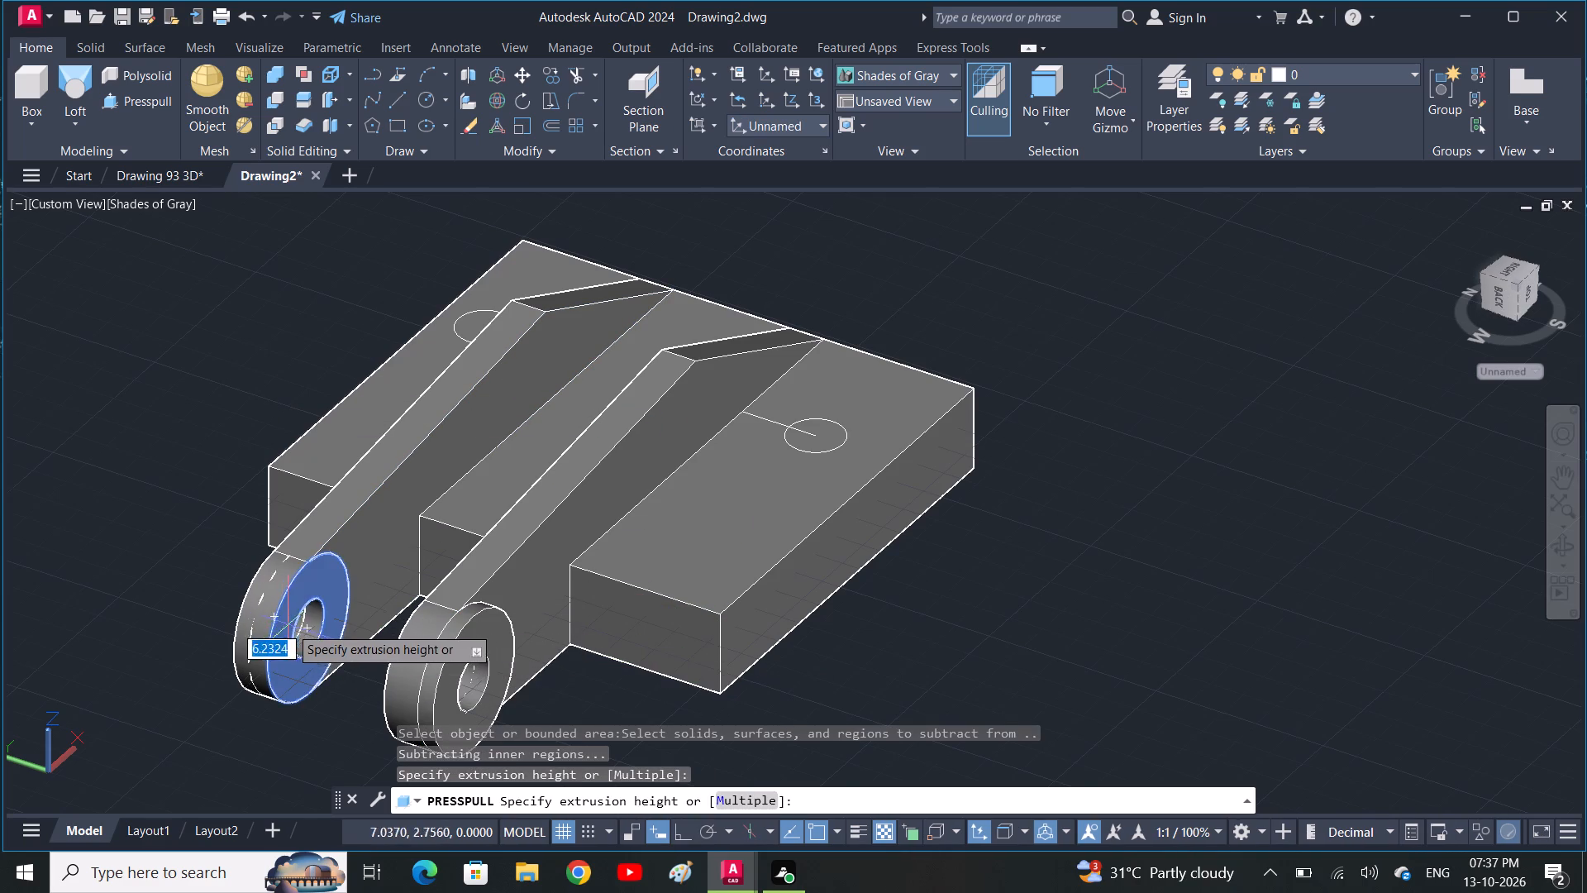
{"action": "key", "text": "4"}
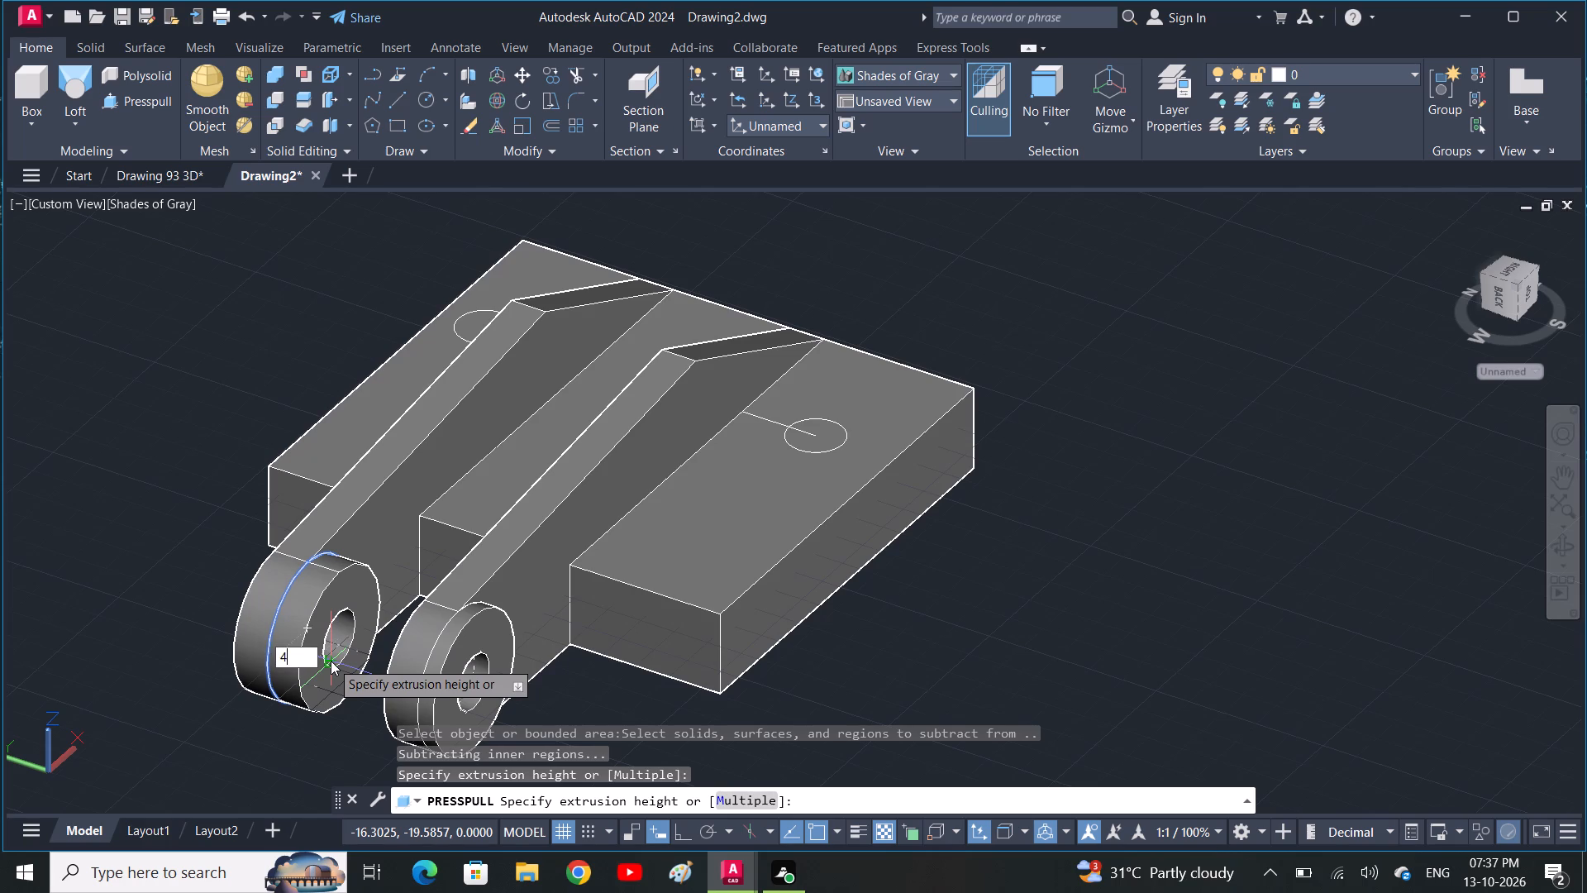
{"action": "key", "text": "period"}
{"action": "key", "text": "6"}
{"action": "key", "text": "BackSpace"}
{"action": "type", "text": "5"}
{"action": "key", "text": "space"}
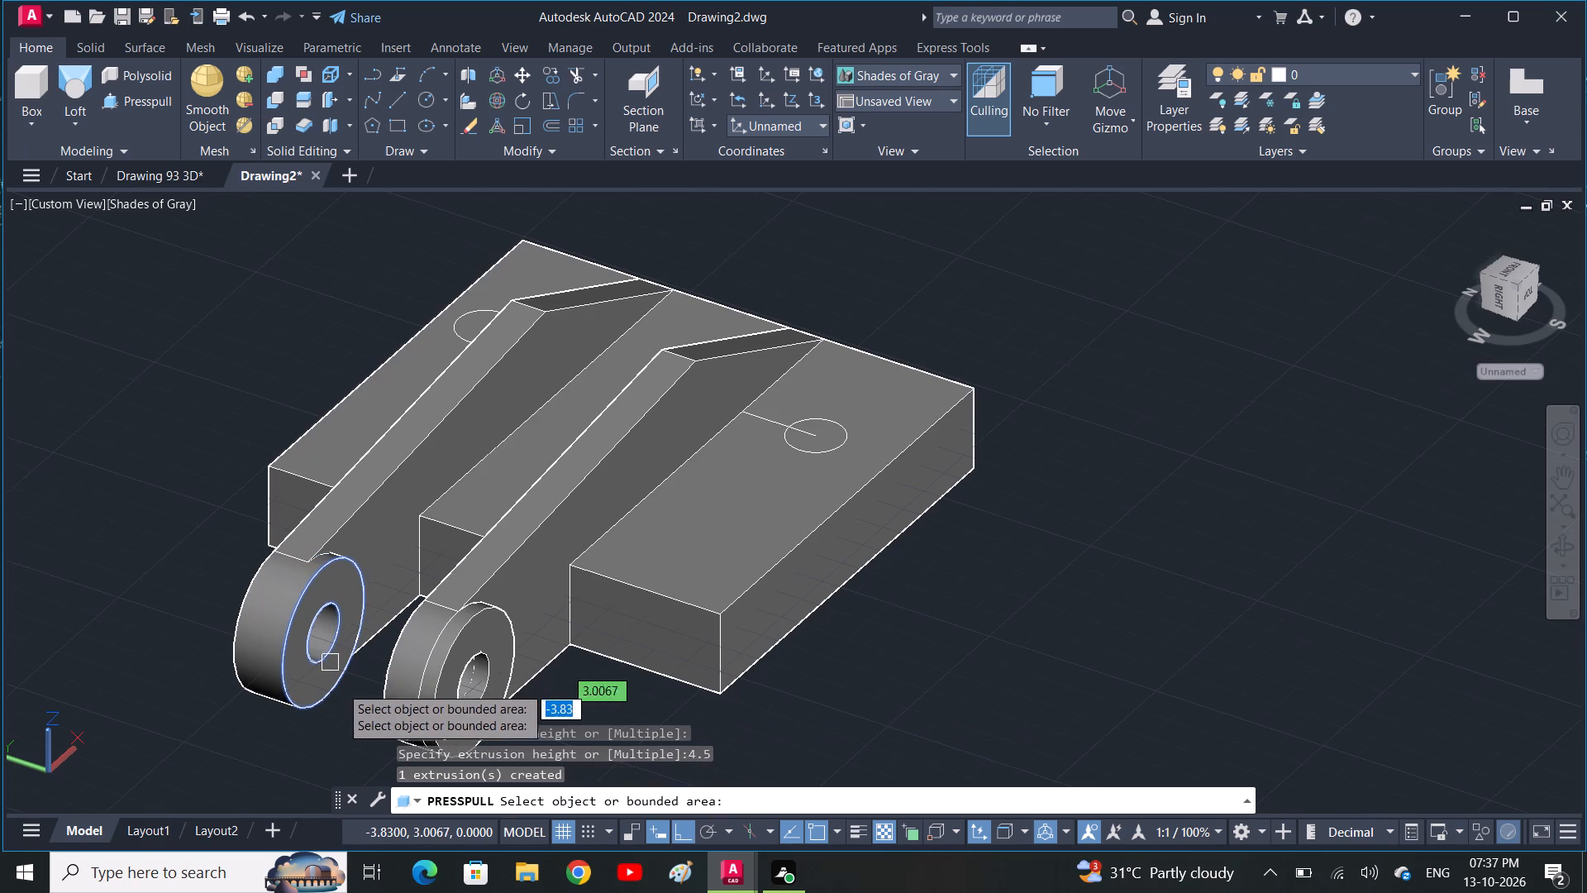
Presspull the ring-shaped outer face at the second arm's rounded end outward by 4.5.
{"action": "middle_click_drag", "start_coordinate": [266, 687], "coordinate": [301, 714], "text": "shift"}
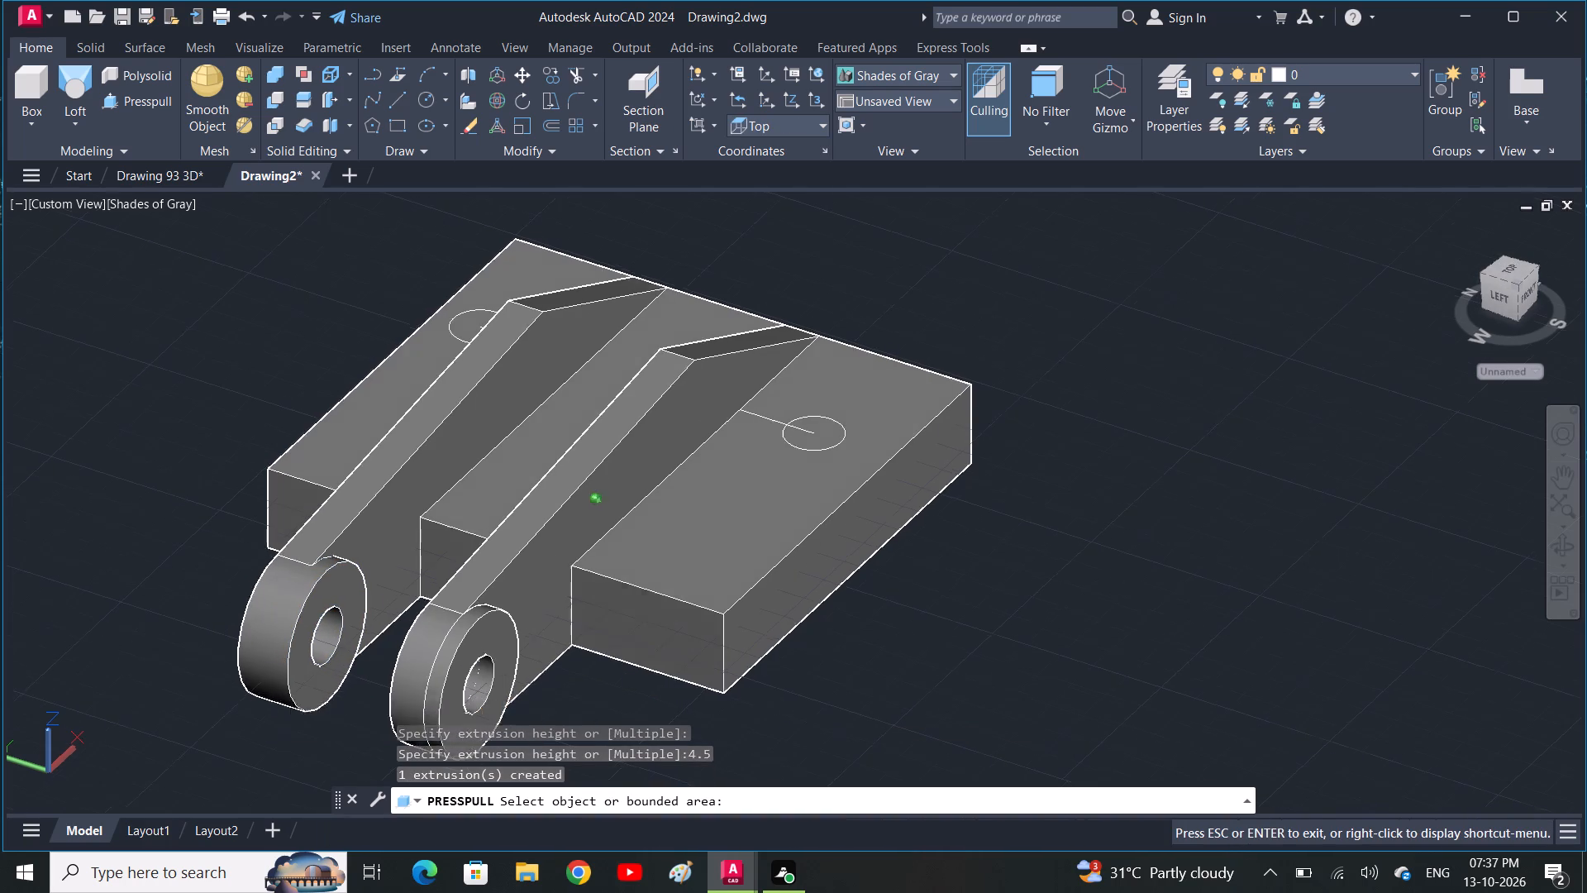
{"action": "middle_click_drag", "start_coordinate": [301, 714], "coordinate": [478, 683], "text": "shift"}
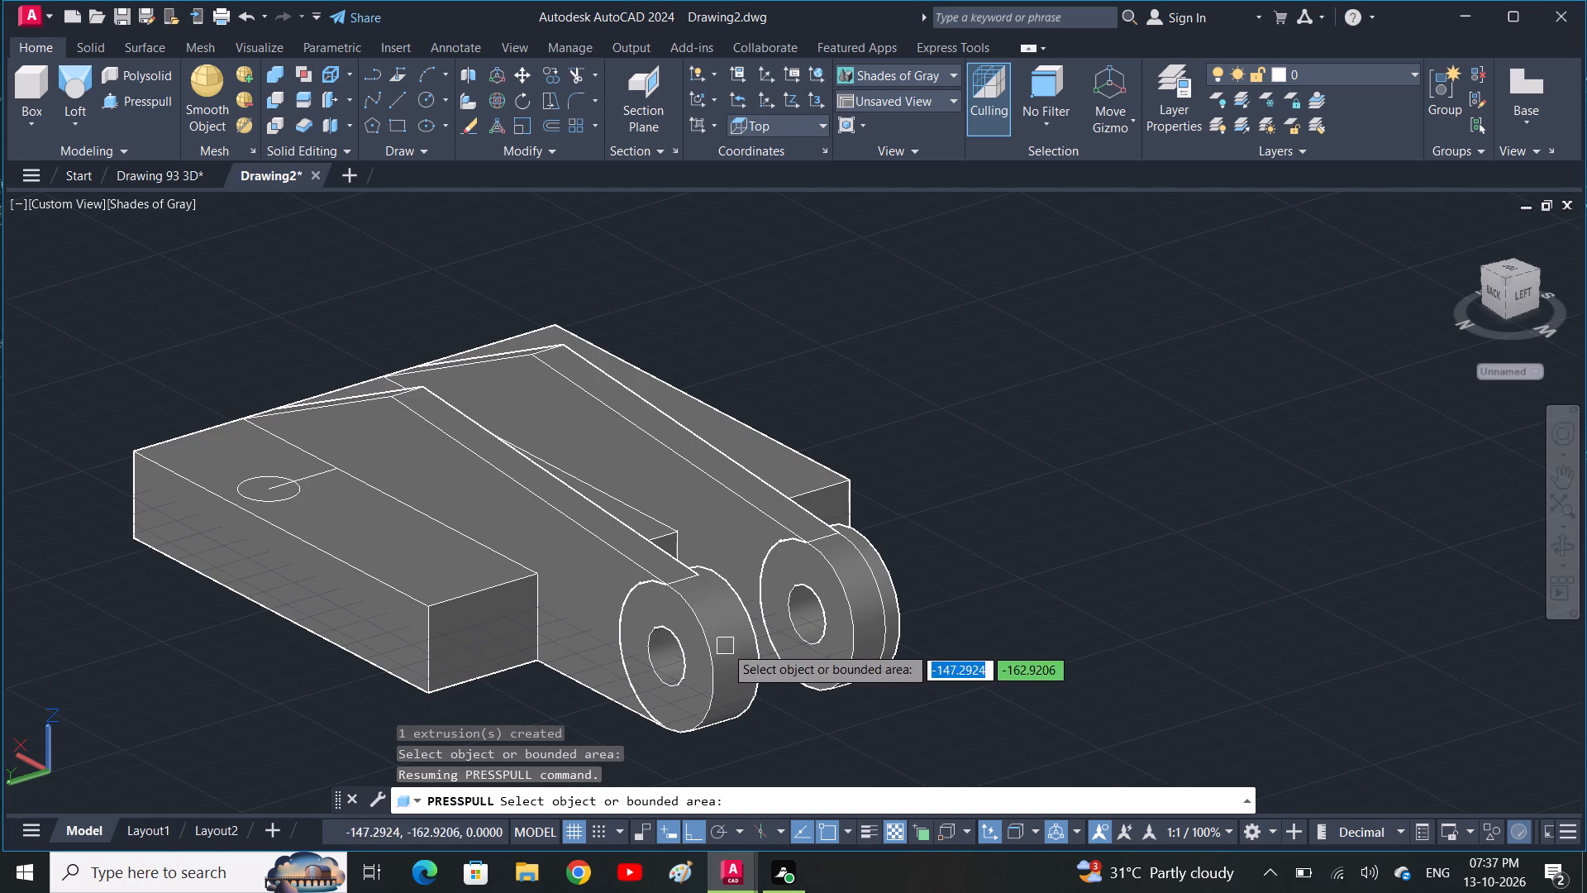
{"action": "left_click", "coordinate": [693, 653]}
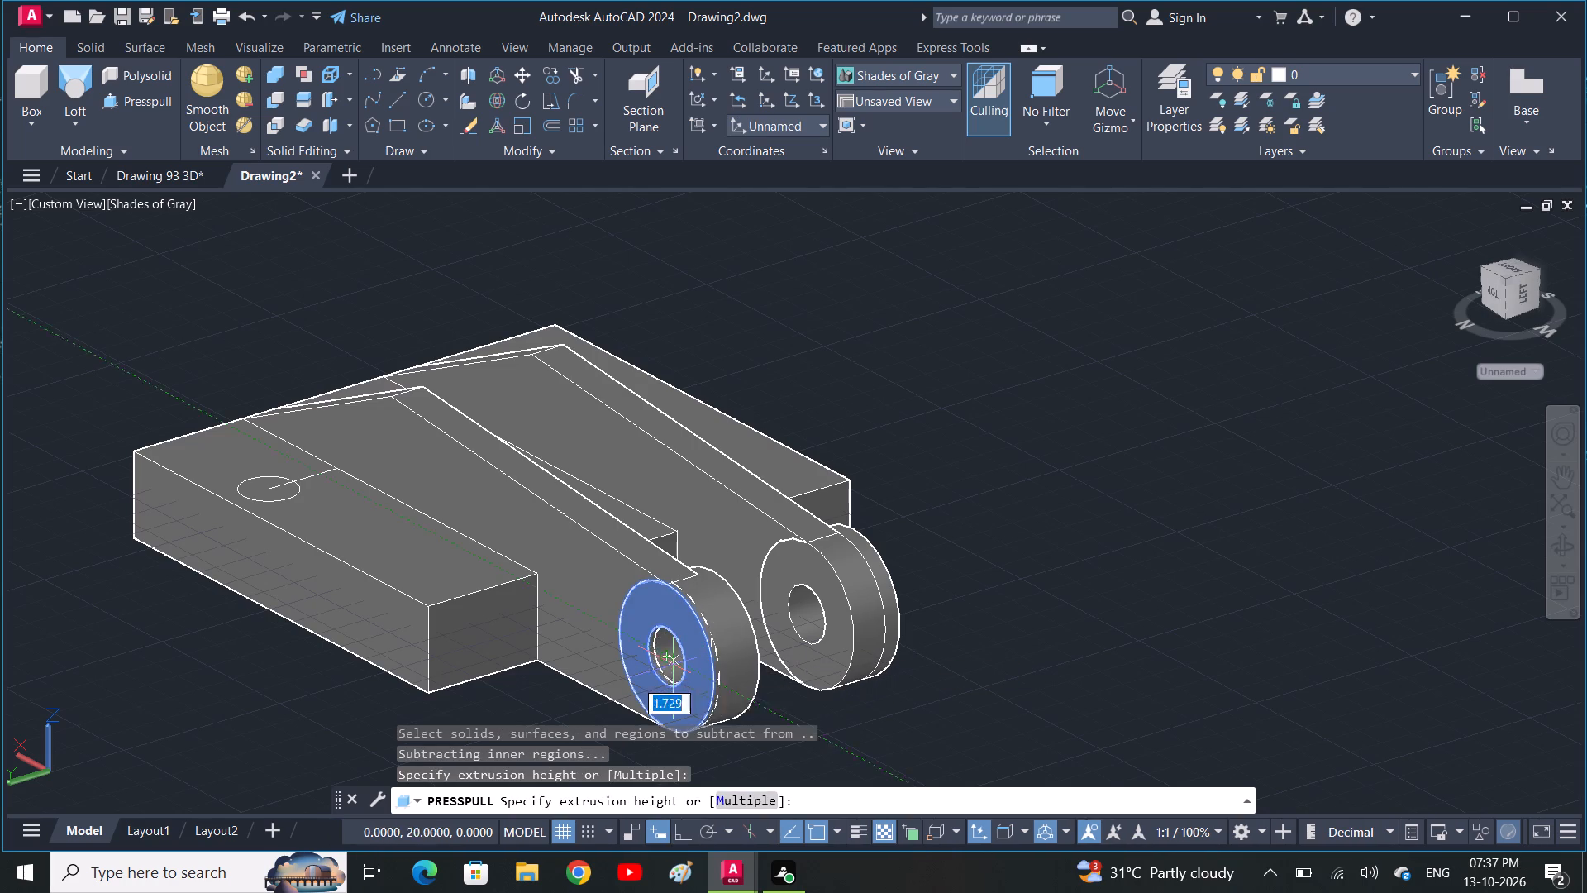
{"action": "key", "text": "4"}
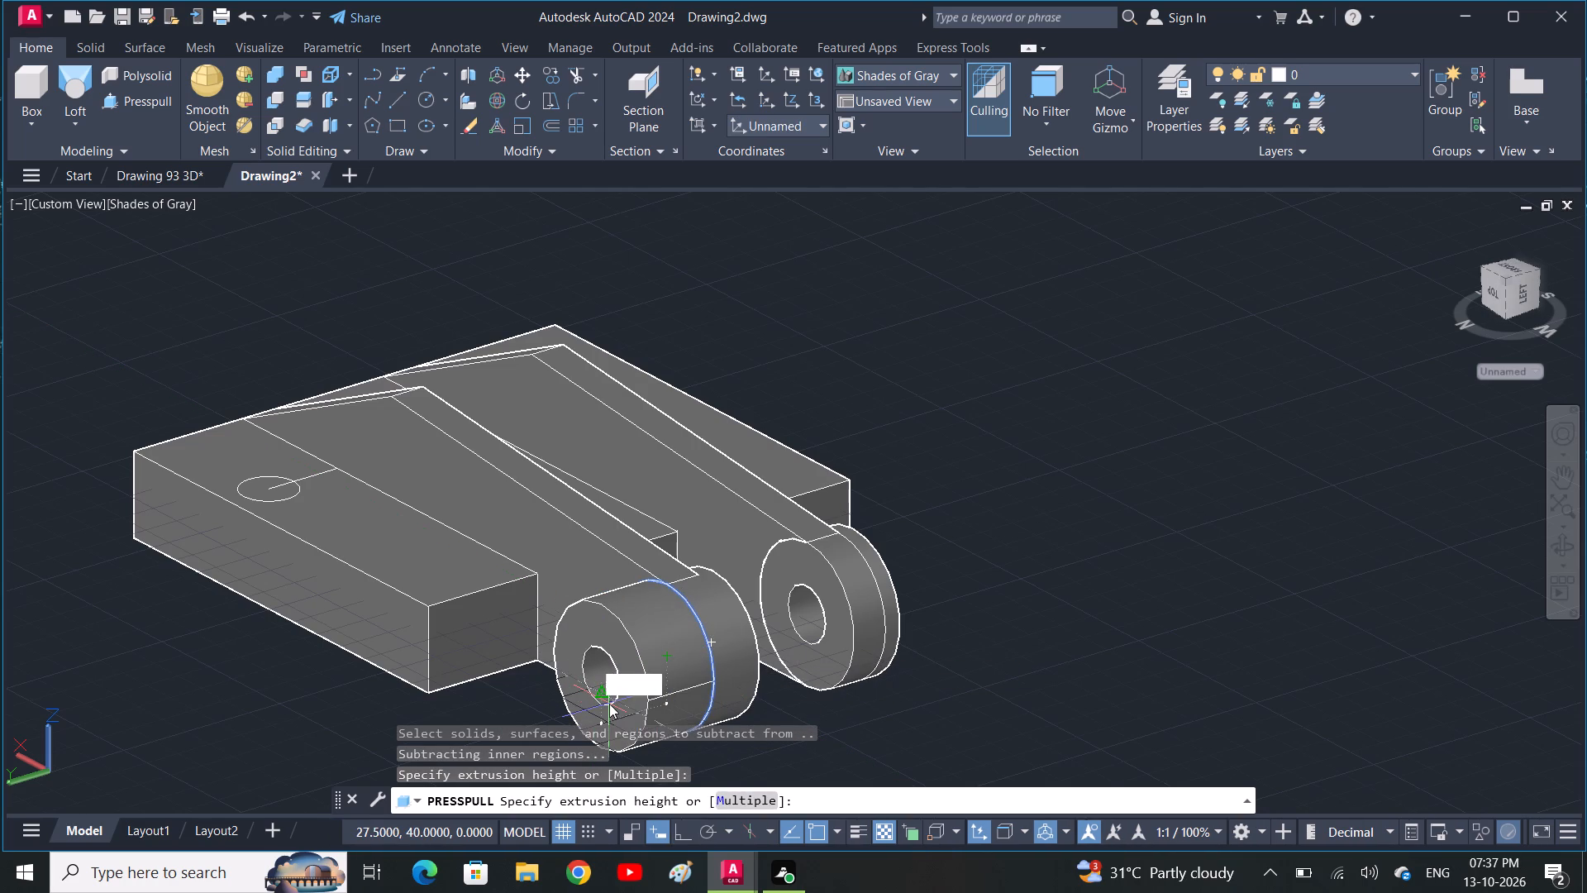
{"action": "key", "text": "period"}
{"action": "type", "text": "5"}
{"action": "key", "text": "space"}
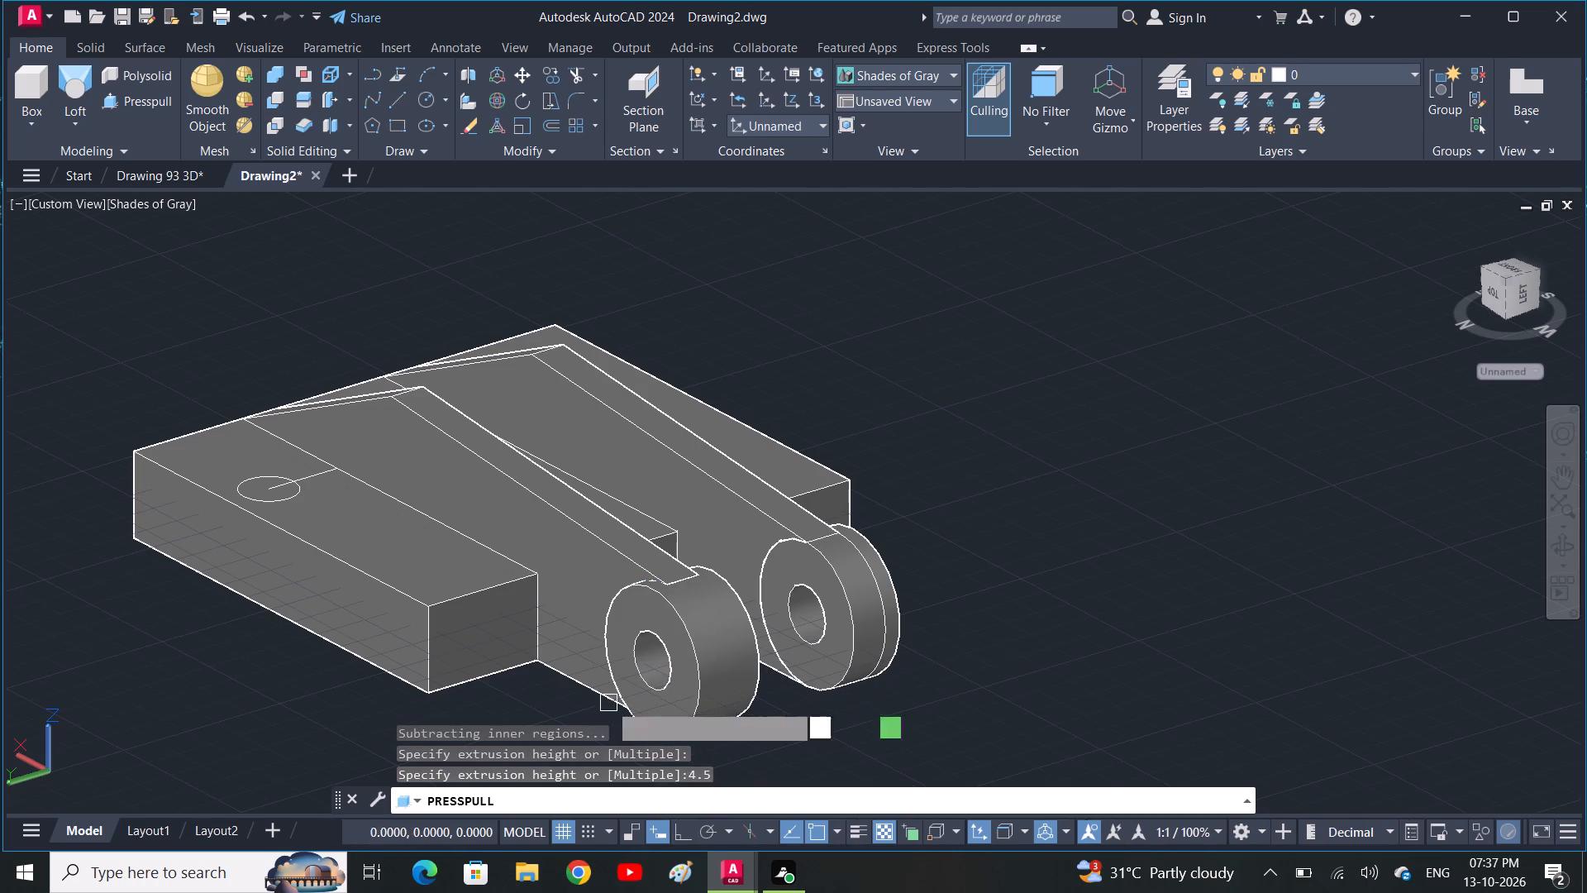
Presspull the first arm's ring-shaped end face, on the side facing the gap, outward by 4.5.
{"action": "middle_click_drag", "start_coordinate": [817, 756], "coordinate": [803, 763]}
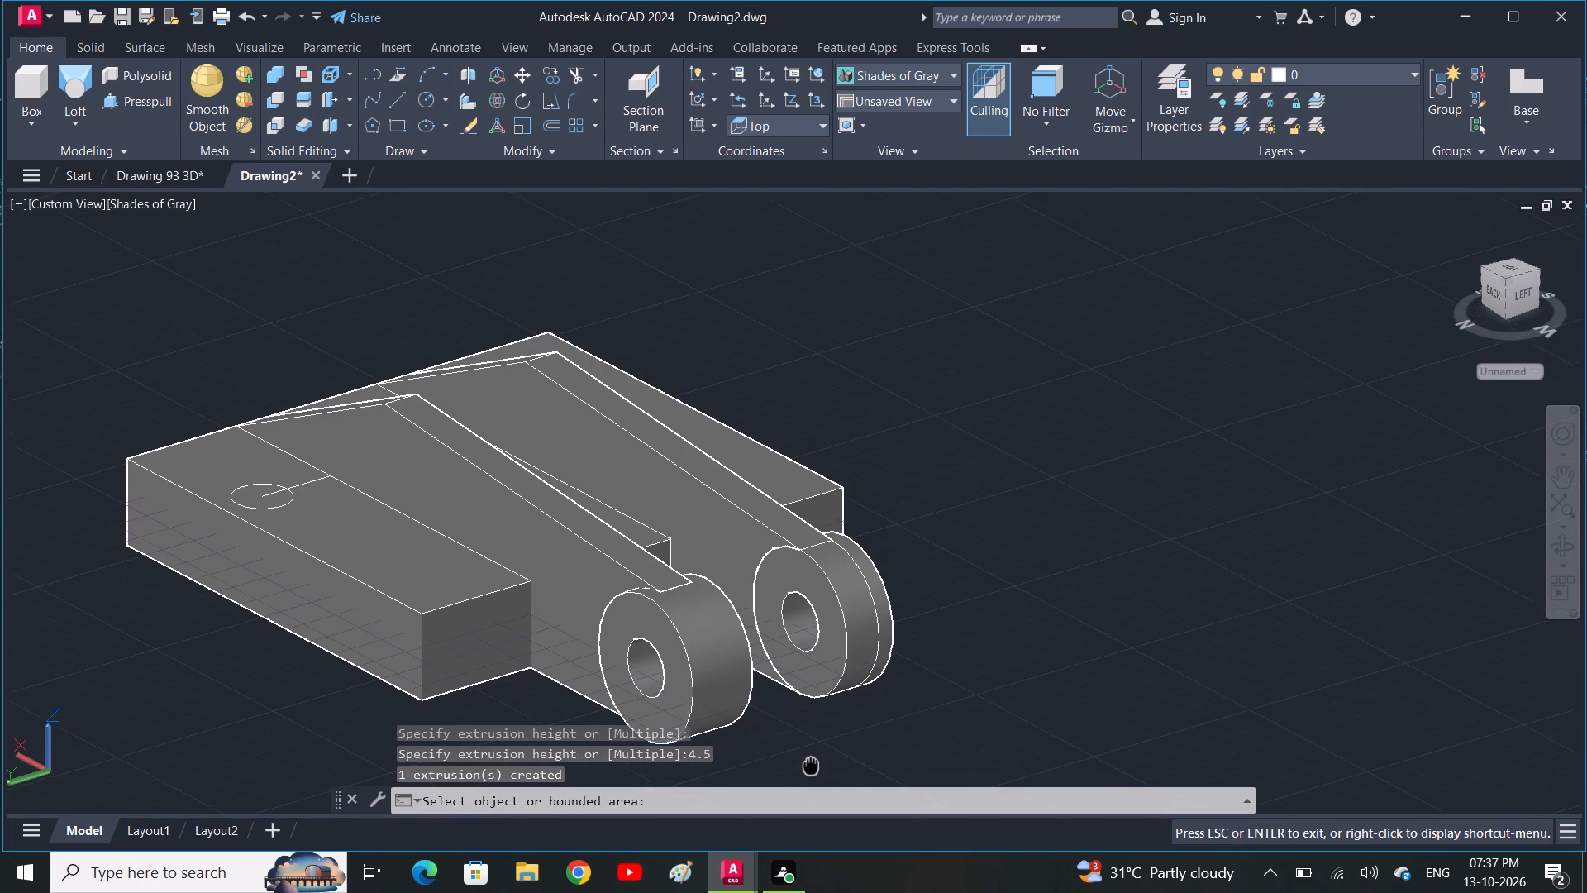
{"action": "middle_click_drag", "start_coordinate": [803, 763], "coordinate": [701, 762]}
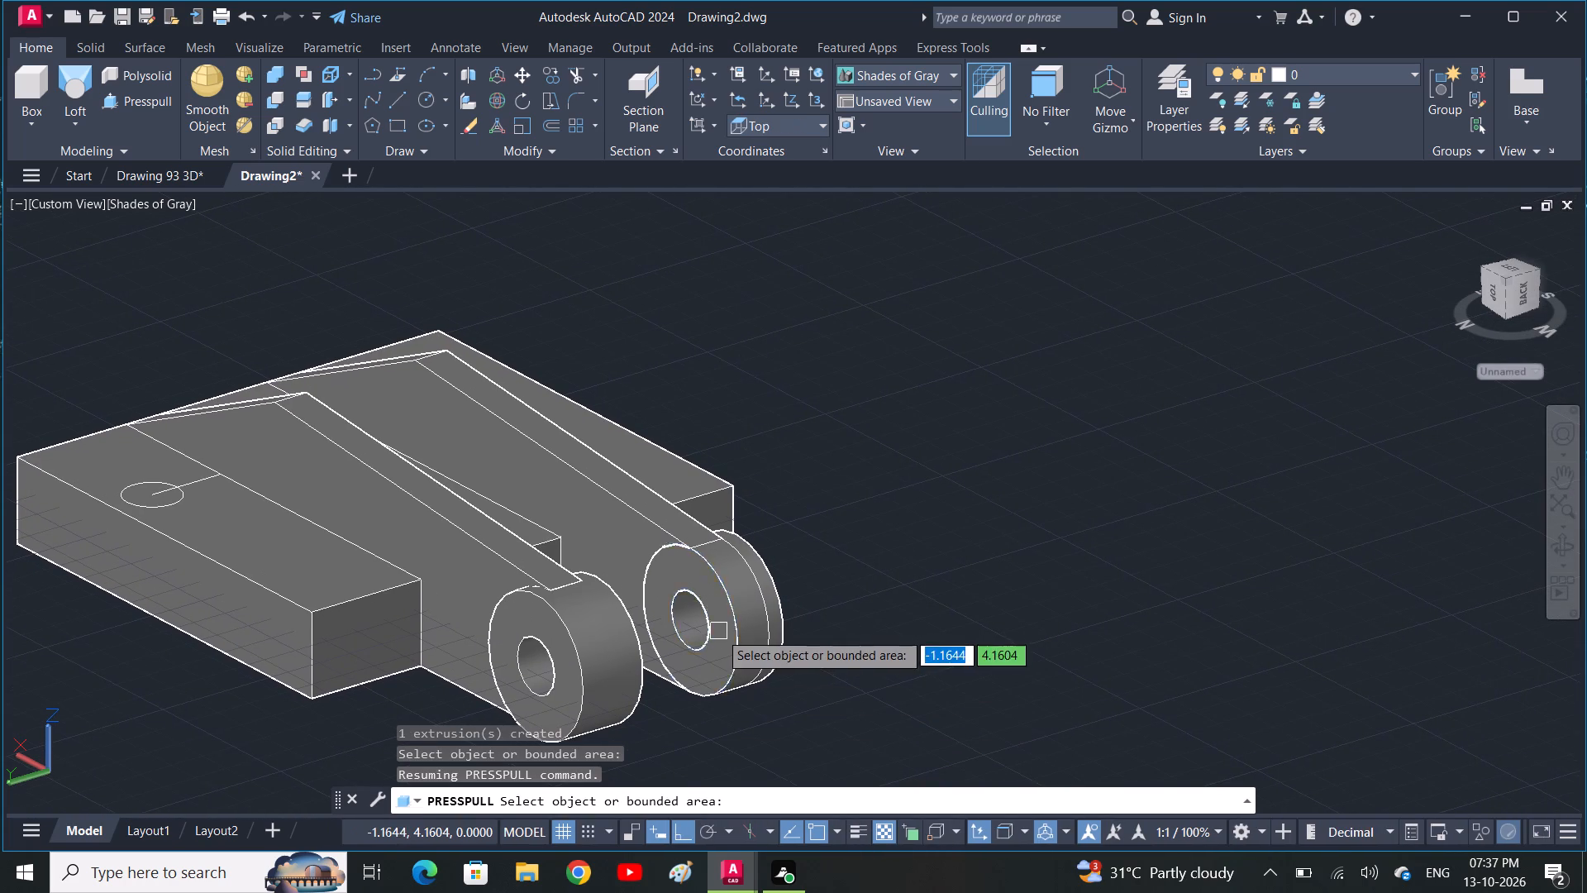
{"action": "left_click", "coordinate": [726, 632]}
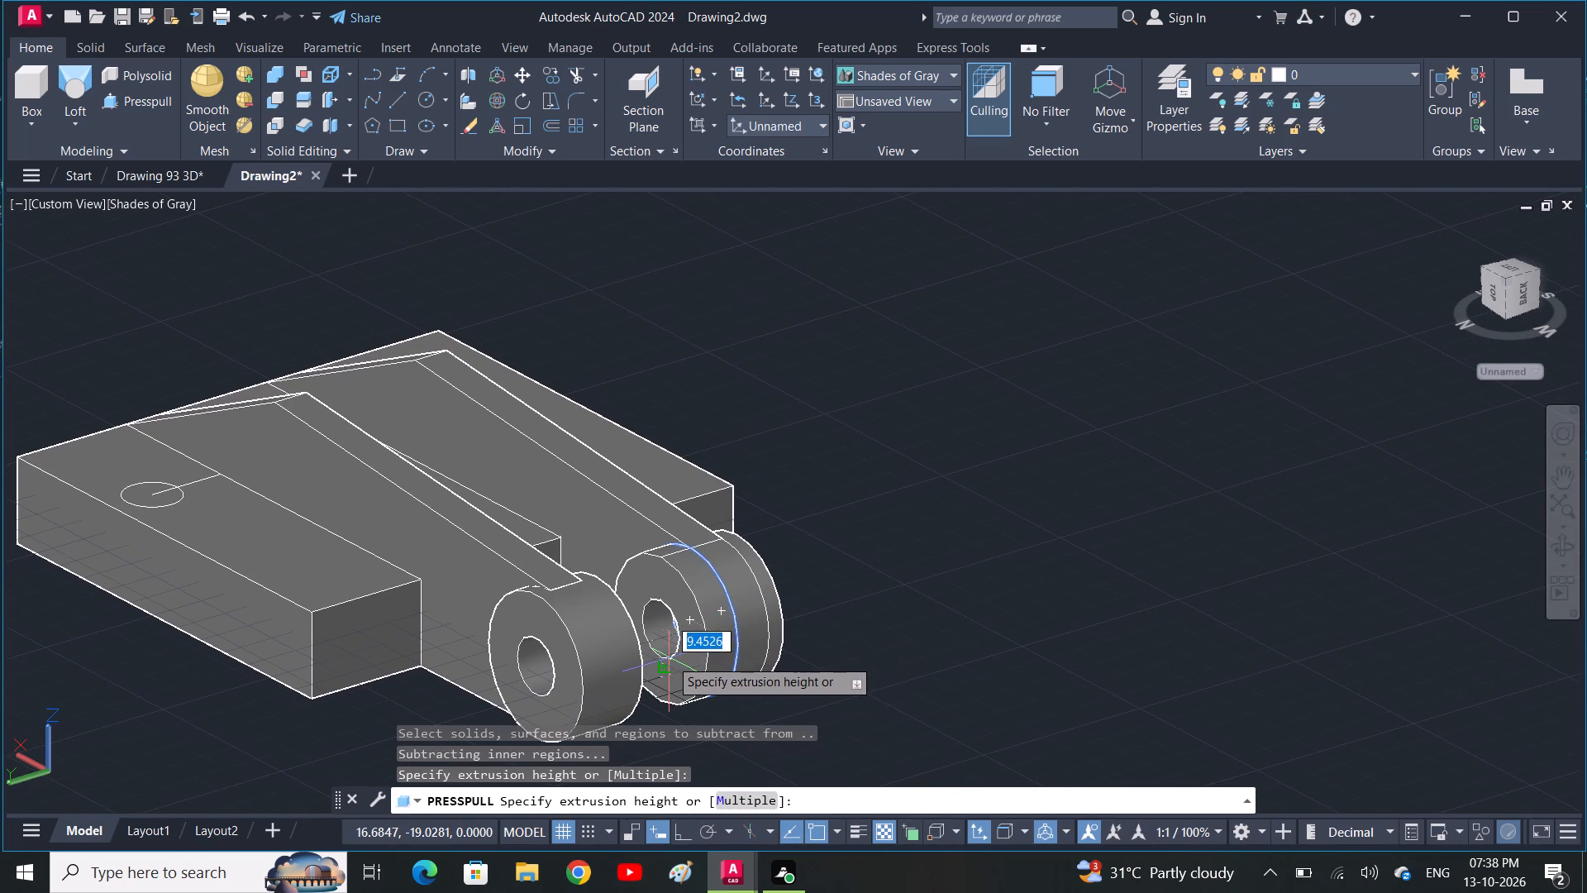
{"action": "key", "text": "4"}
{"action": "key", "text": "period"}
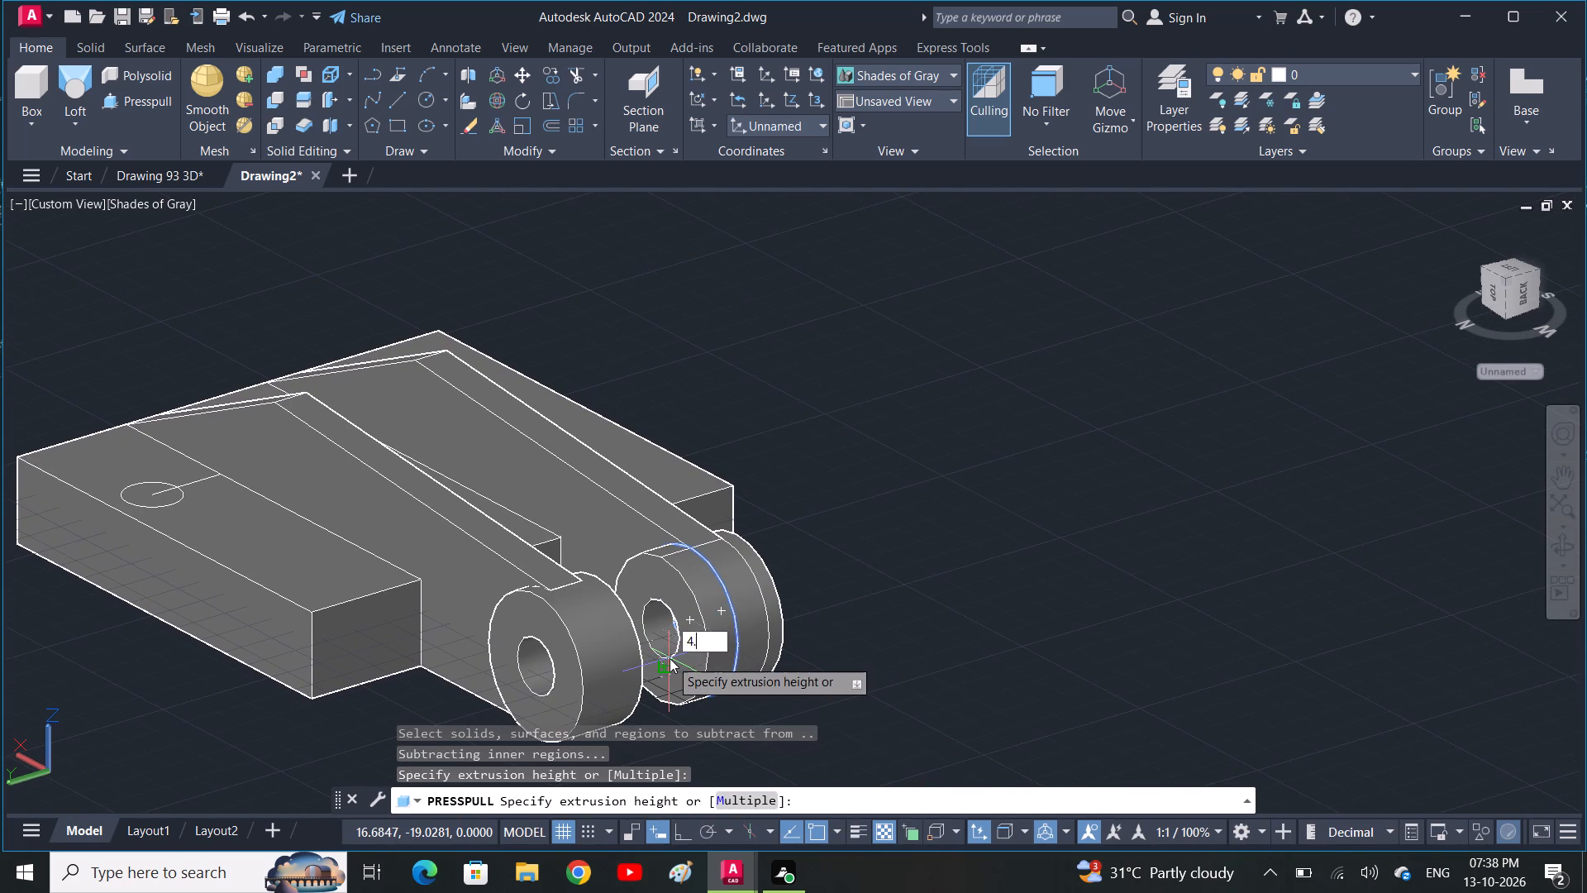
{"action": "type", "text": "5"}
{"action": "key", "text": "space"}
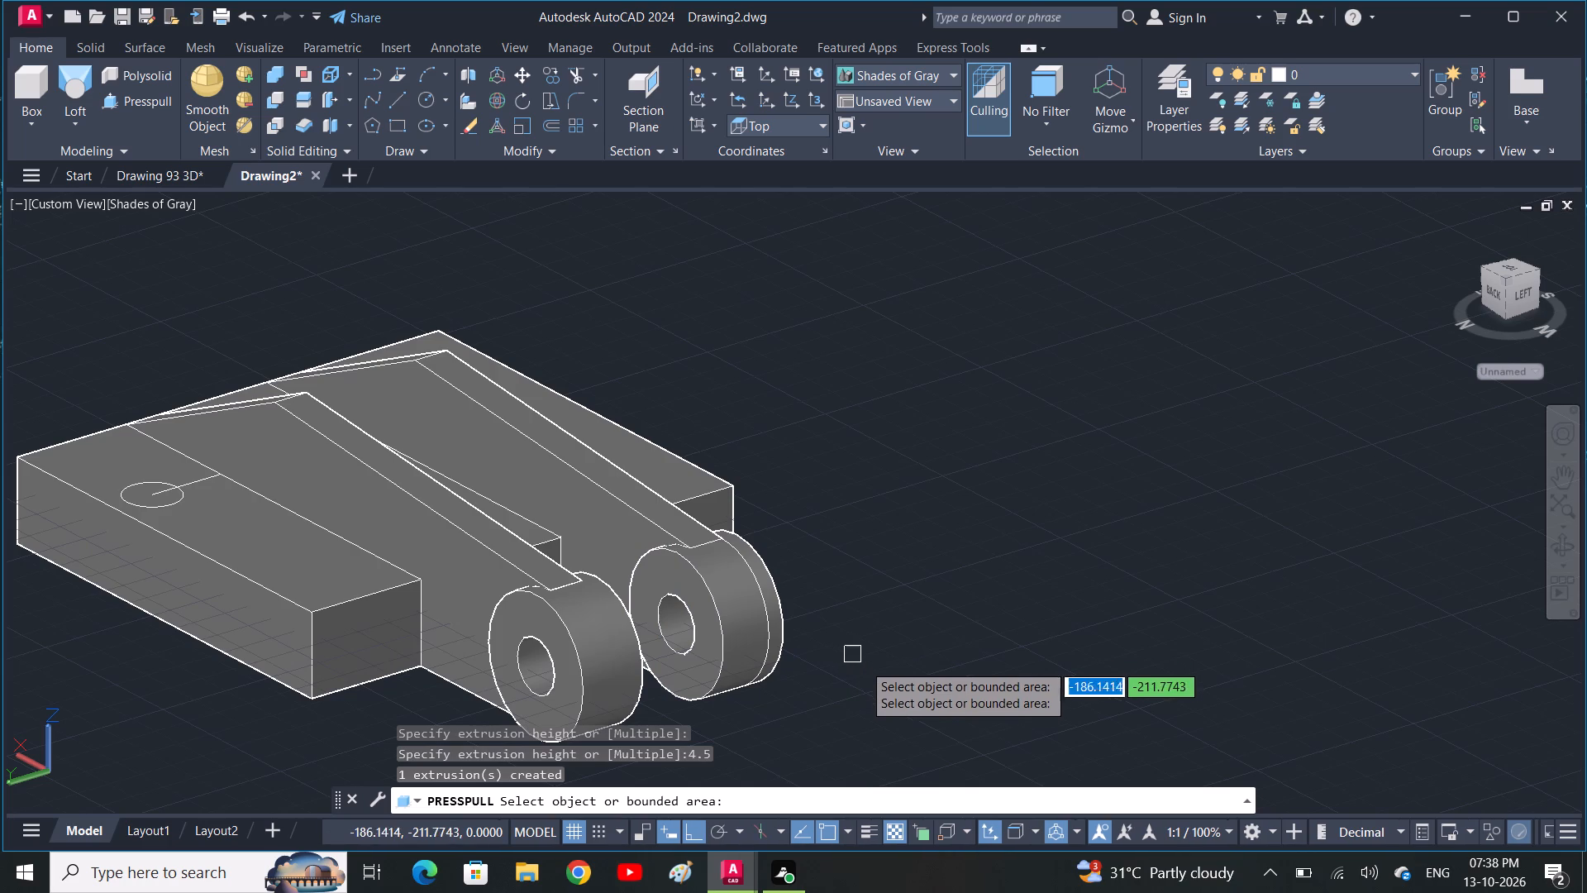
Erase the leftover circle around the boss at the south arm's rounded end.
{"action": "middle_click_drag", "start_coordinate": [864, 672], "coordinate": [749, 698], "text": "shift"}
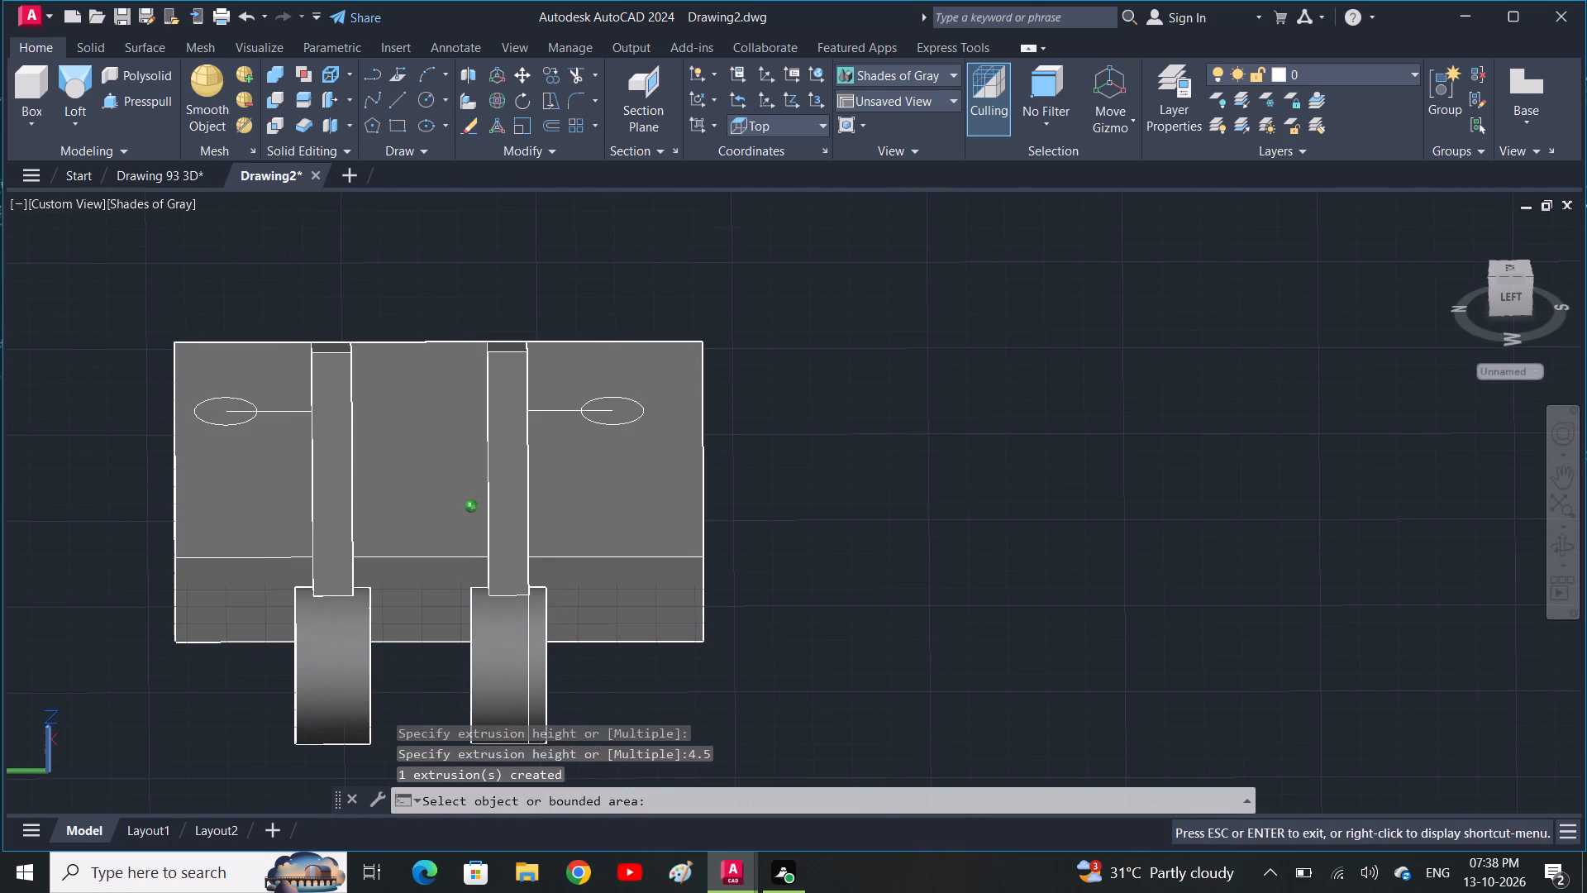
{"action": "middle_click_drag", "start_coordinate": [749, 698], "coordinate": [746, 693], "text": "shift"}
{"action": "left_click", "coordinate": [519, 661]}
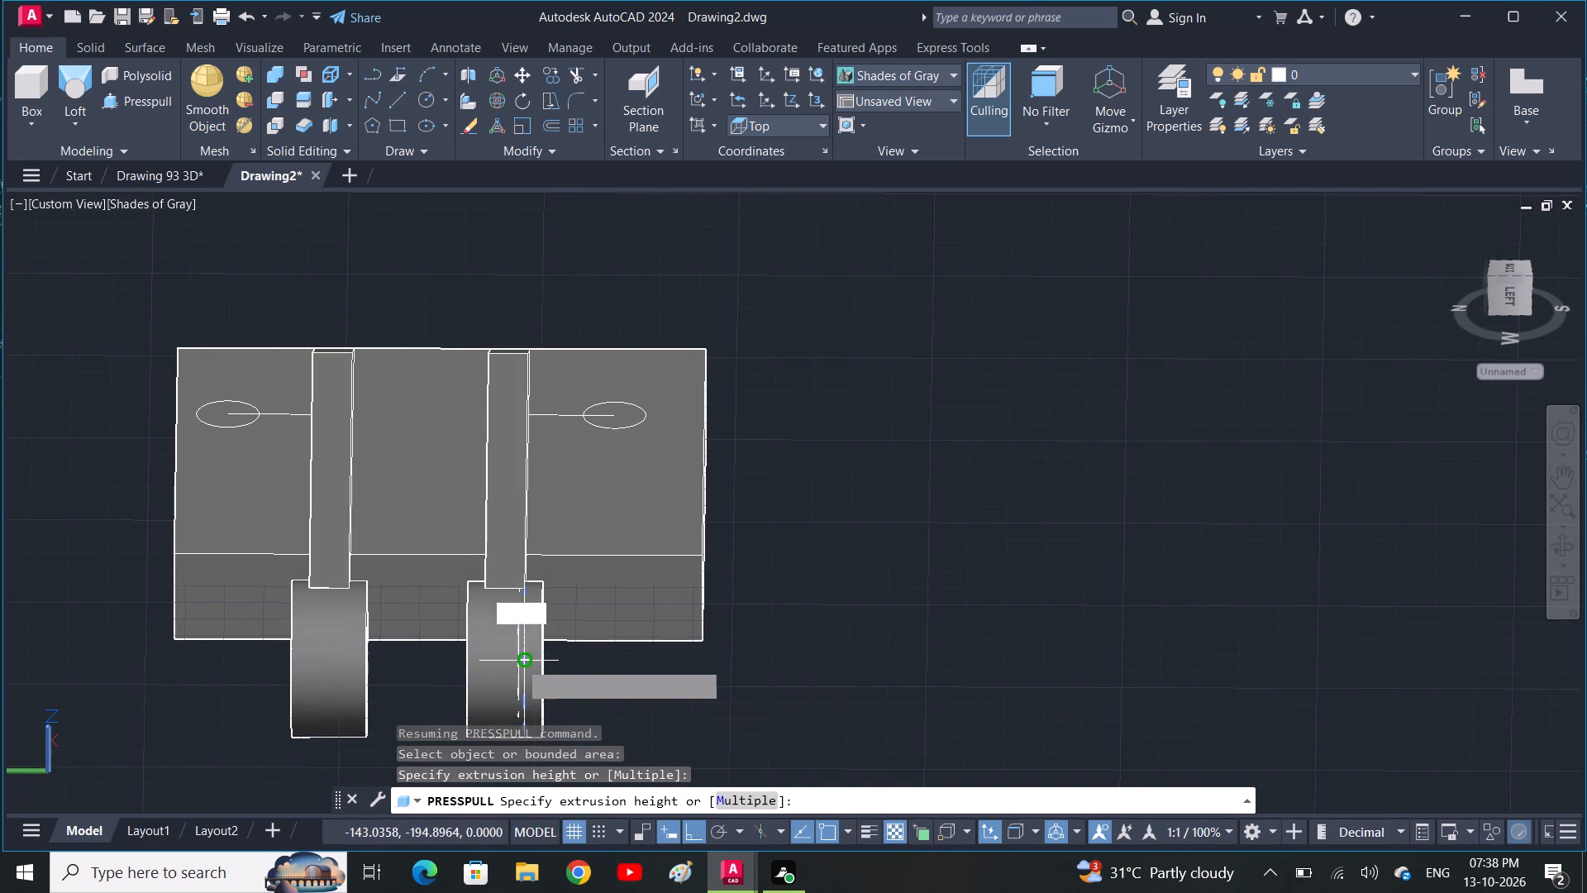
{"action": "key", "text": "Delete"}
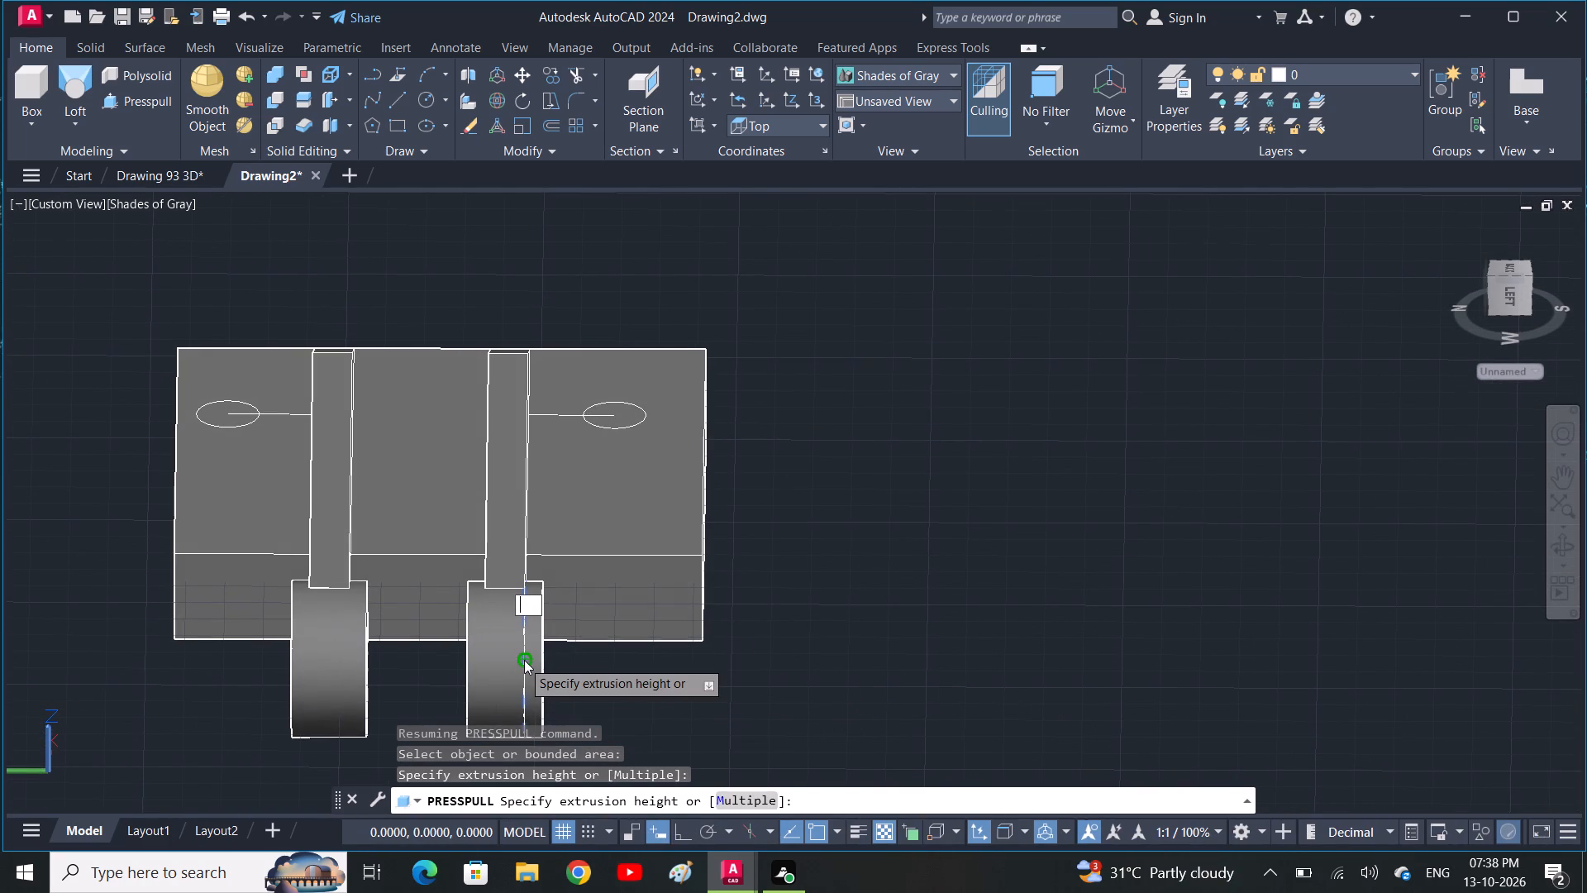
{"action": "key", "text": "Escape"}
{"action": "key", "text": "Escape"}
{"action": "left_click", "coordinate": [522, 660]}
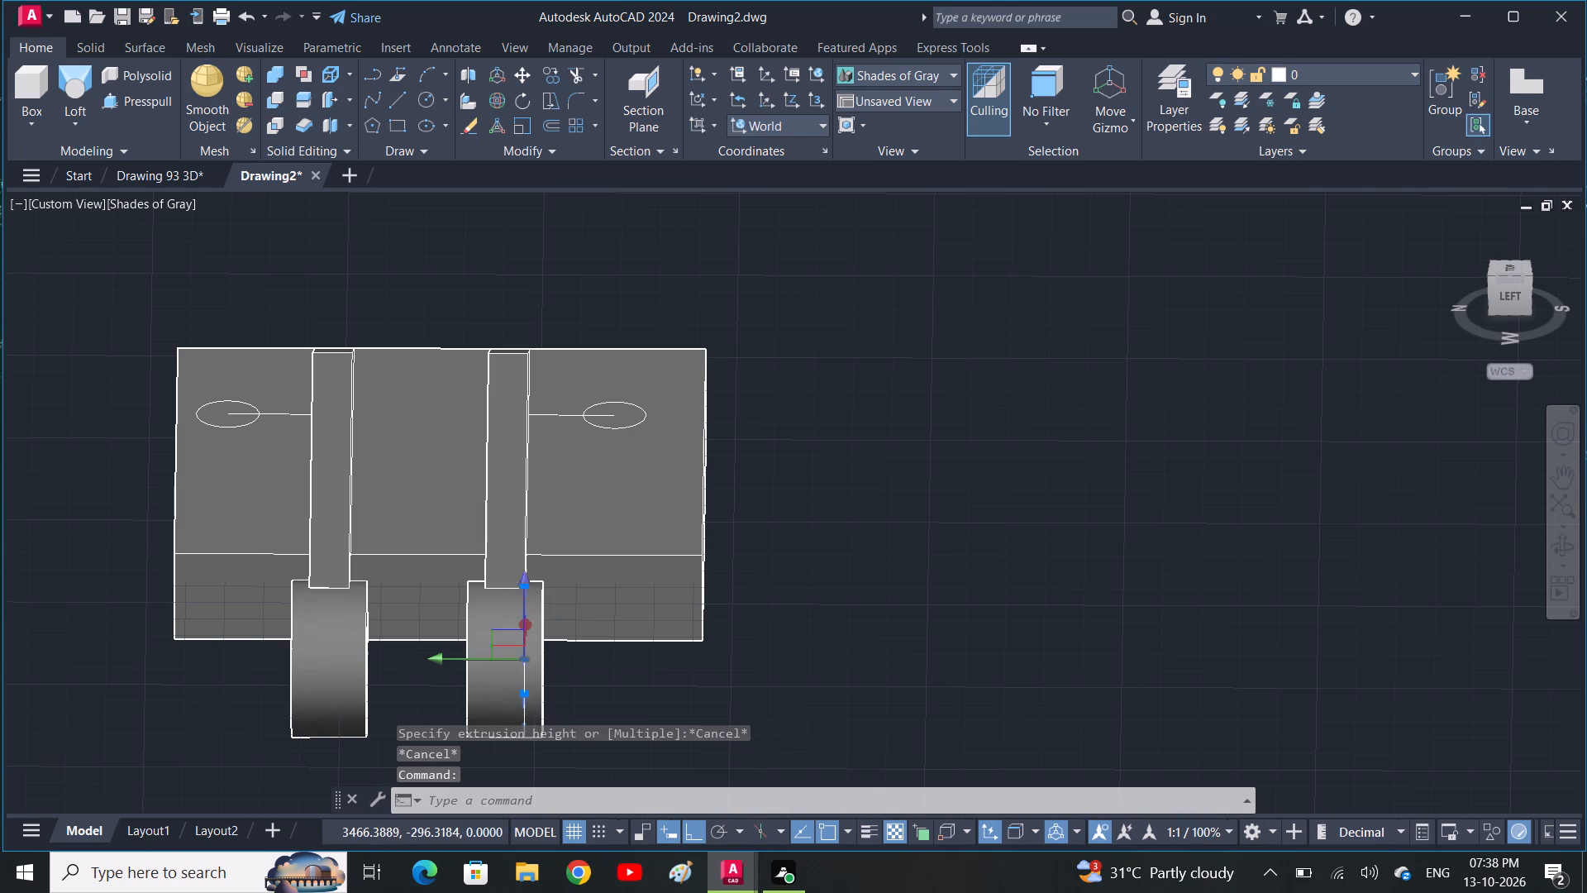
{"action": "key", "text": "Delete"}
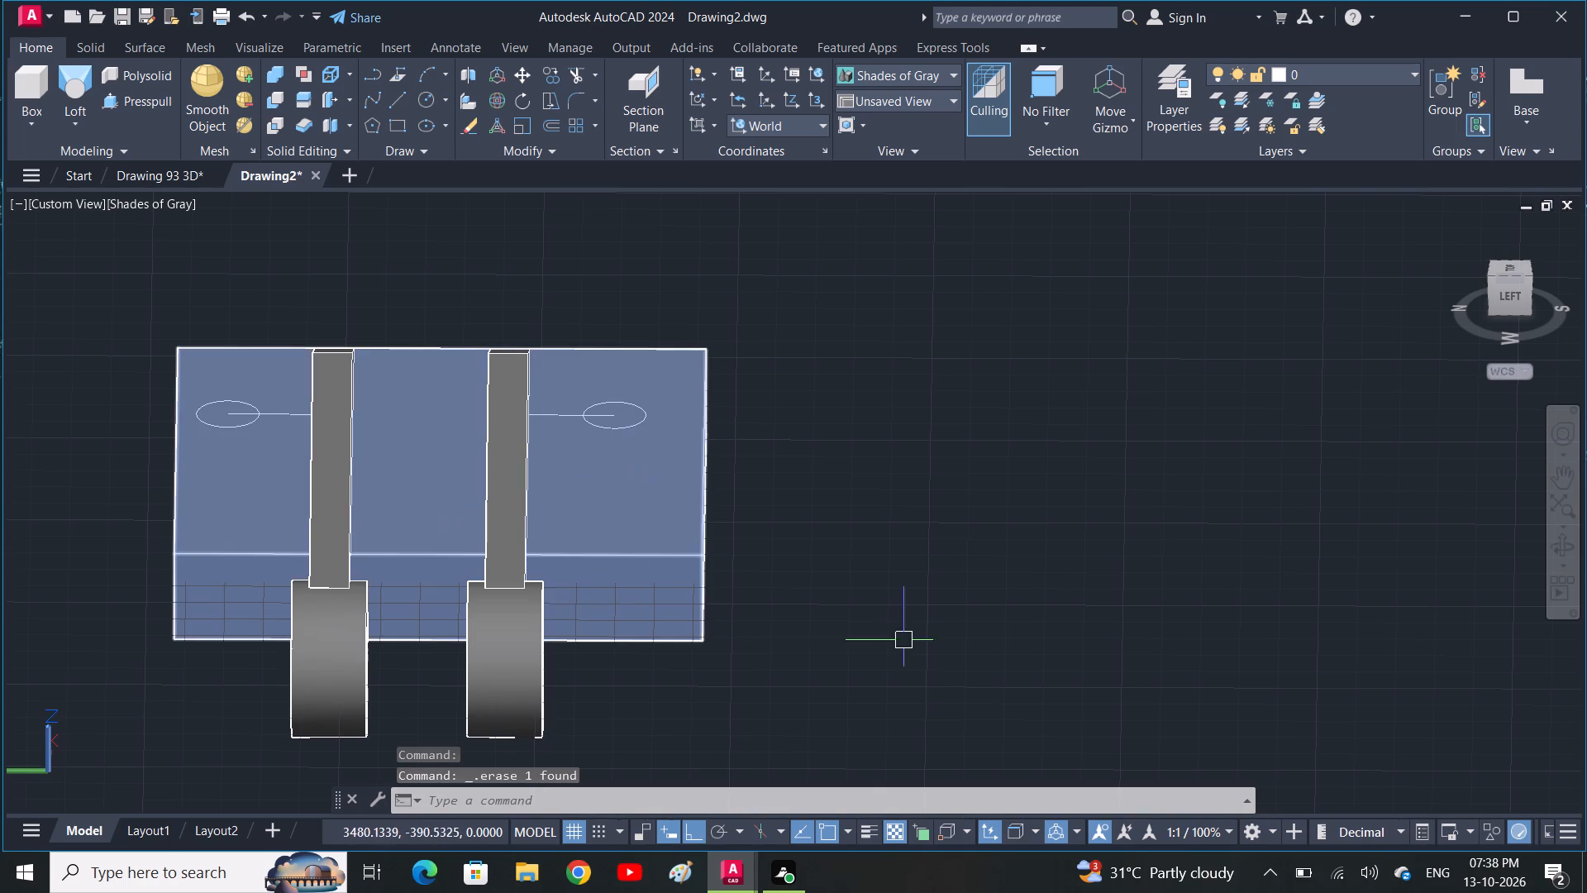
Erase the construction line between the south arm and the circle on the adjacent side section.
{"action": "middle_click_drag", "start_coordinate": [1051, 755], "coordinate": [809, 697], "text": "shift"}
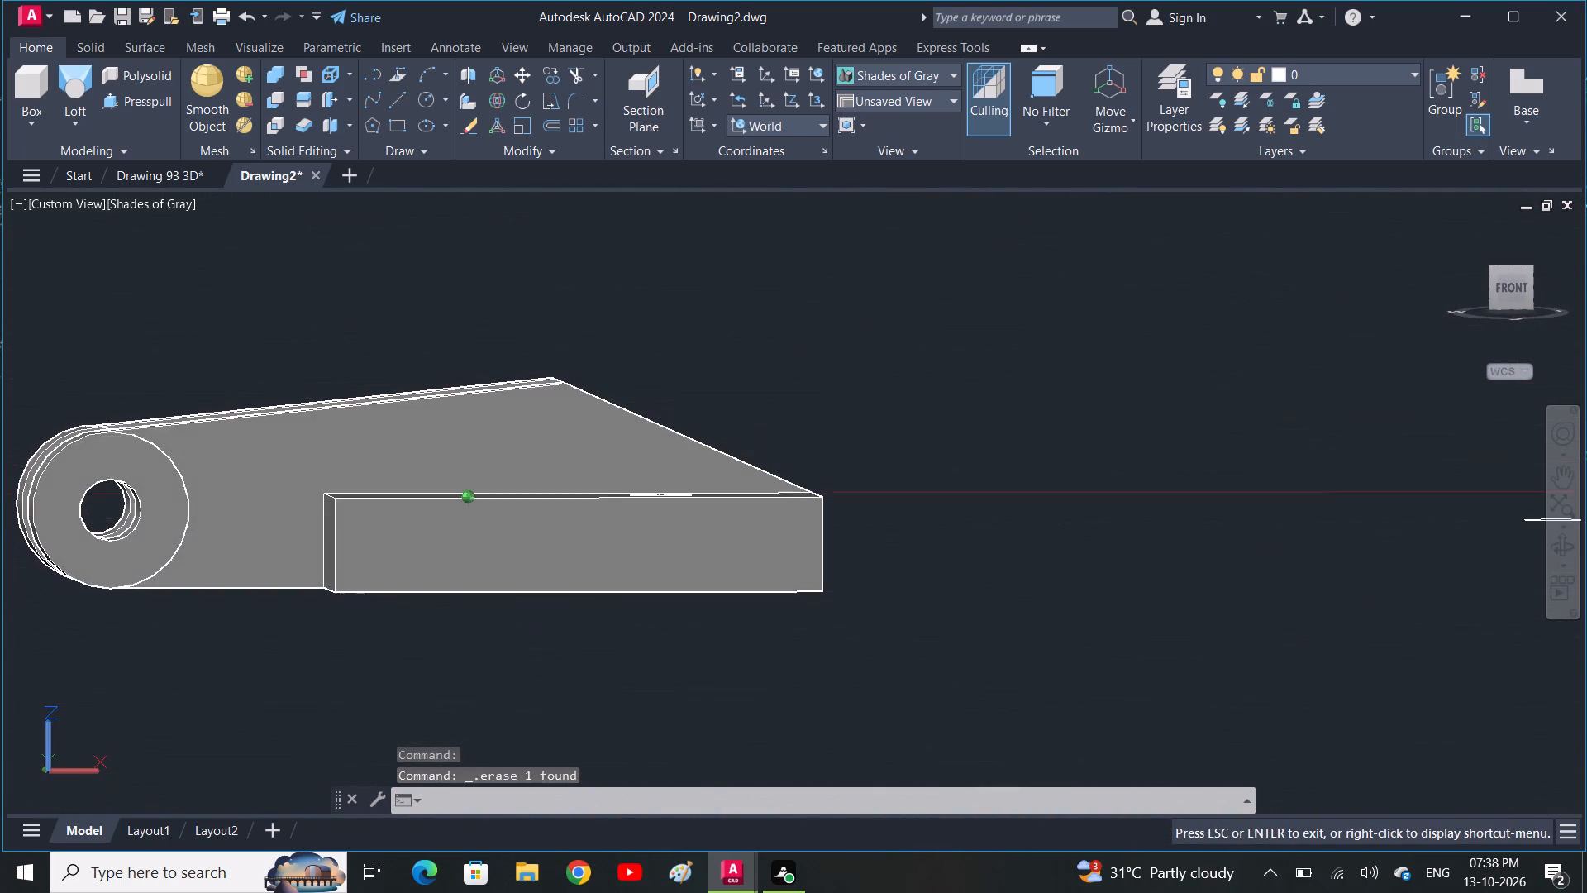
{"action": "middle_click_drag", "start_coordinate": [809, 697], "coordinate": [914, 811], "text": "shift"}
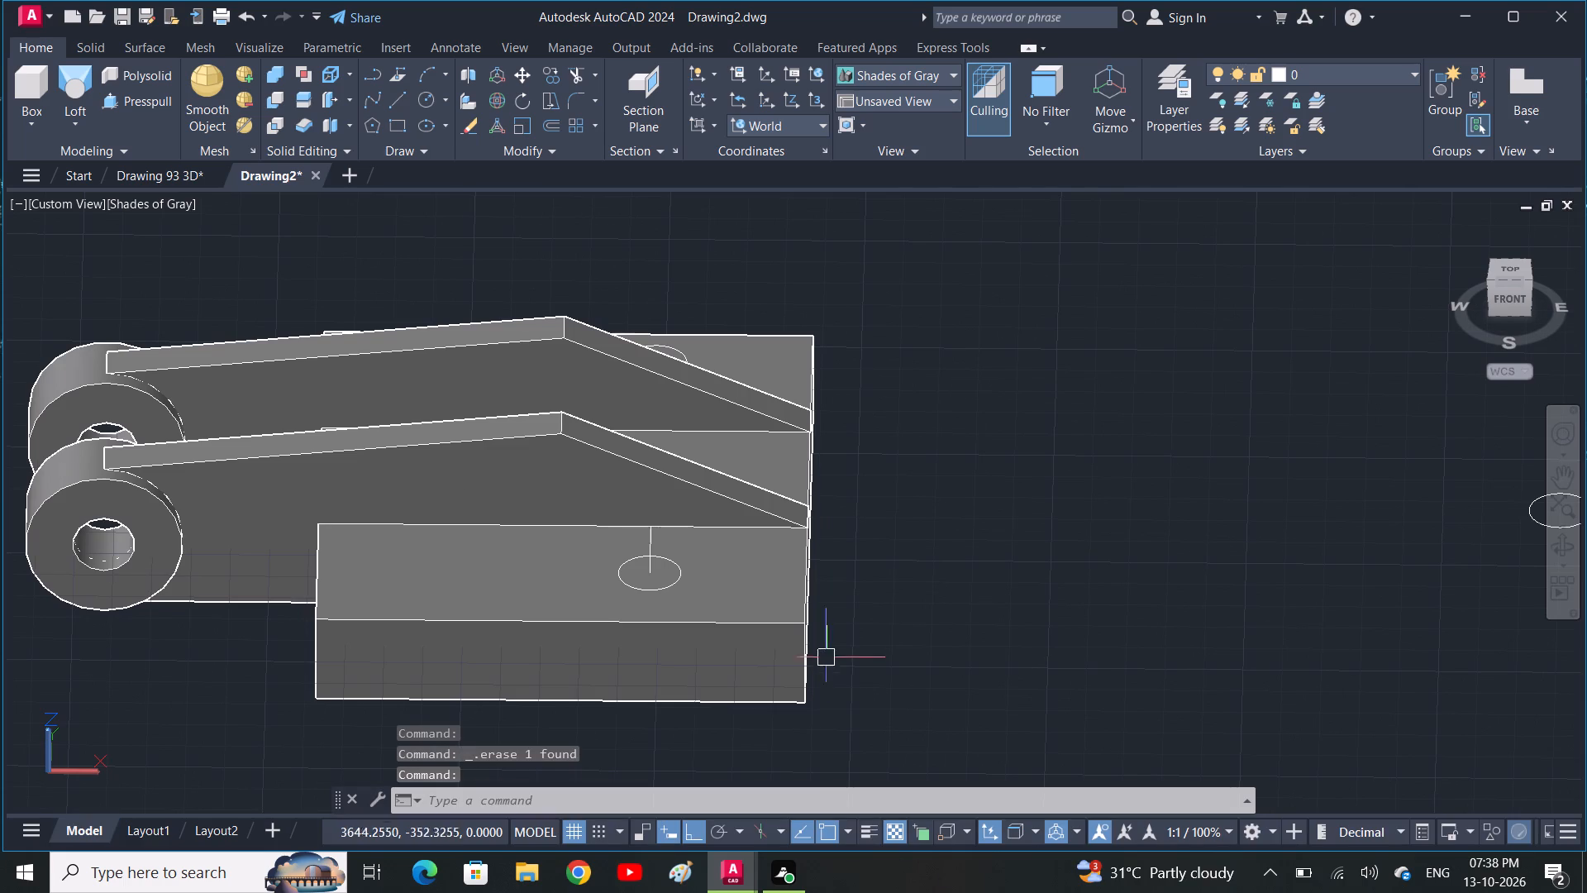
{"action": "scroll", "coordinate": [667, 547], "scroll_direction": "up", "scroll_amount": 1}
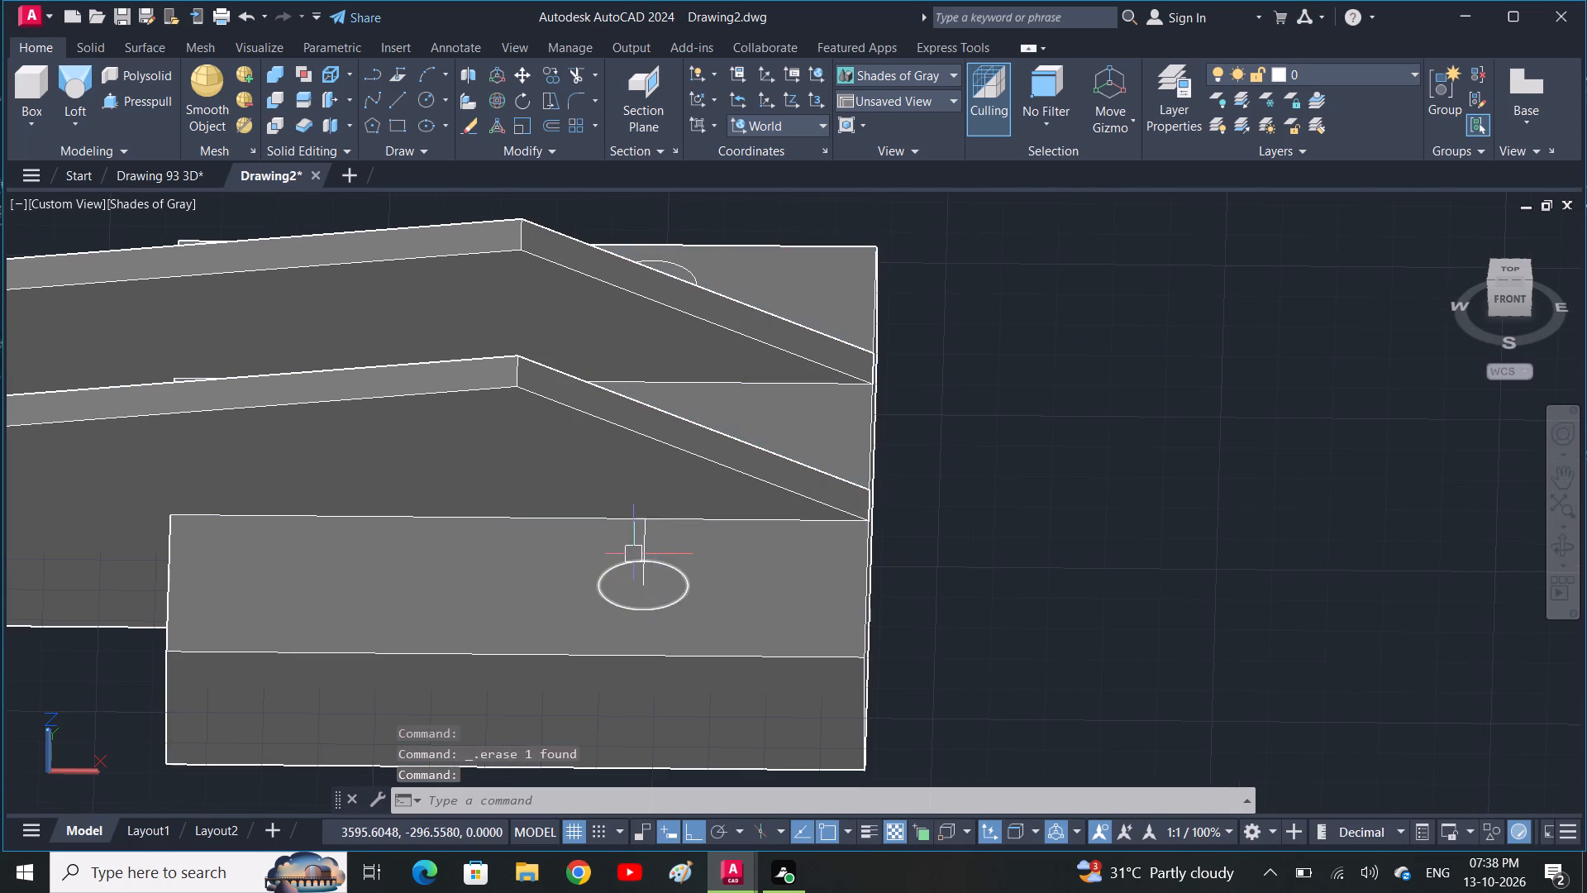
{"action": "left_click", "coordinate": [647, 545]}
{"action": "key", "text": "Delete"}
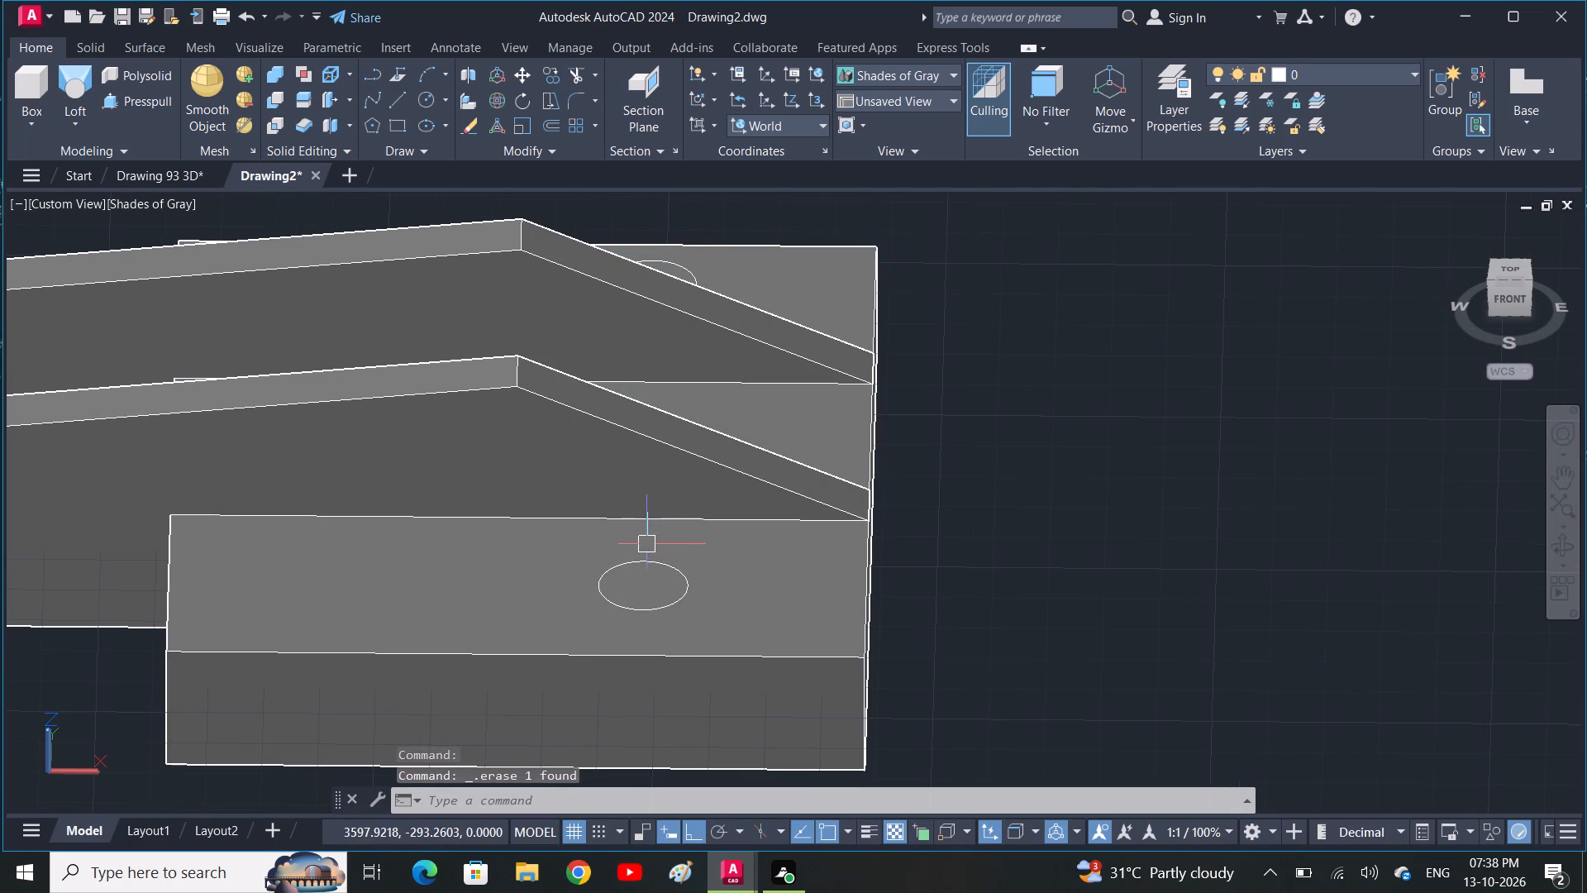
Erase the construction line between the north arm and the circle on the opposite side section.
{"action": "middle_click_drag", "start_coordinate": [680, 345], "coordinate": [674, 442]}
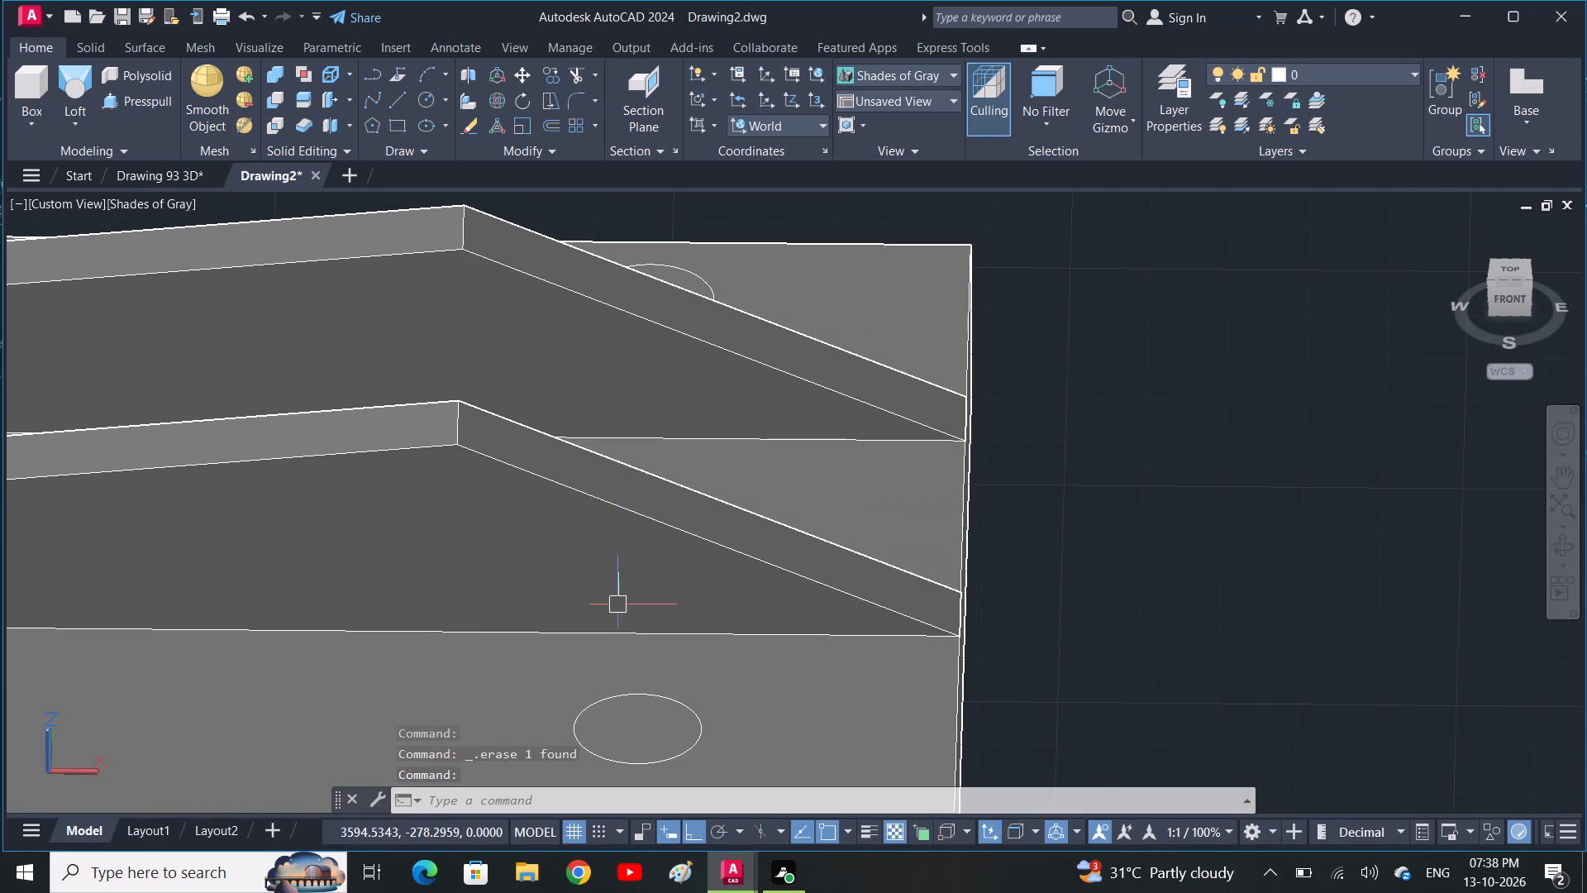
{"action": "scroll", "coordinate": [615, 612], "scroll_direction": "down", "scroll_amount": 1}
{"action": "middle_click_drag", "start_coordinate": [613, 631], "coordinate": [944, 671], "text": "shift"}
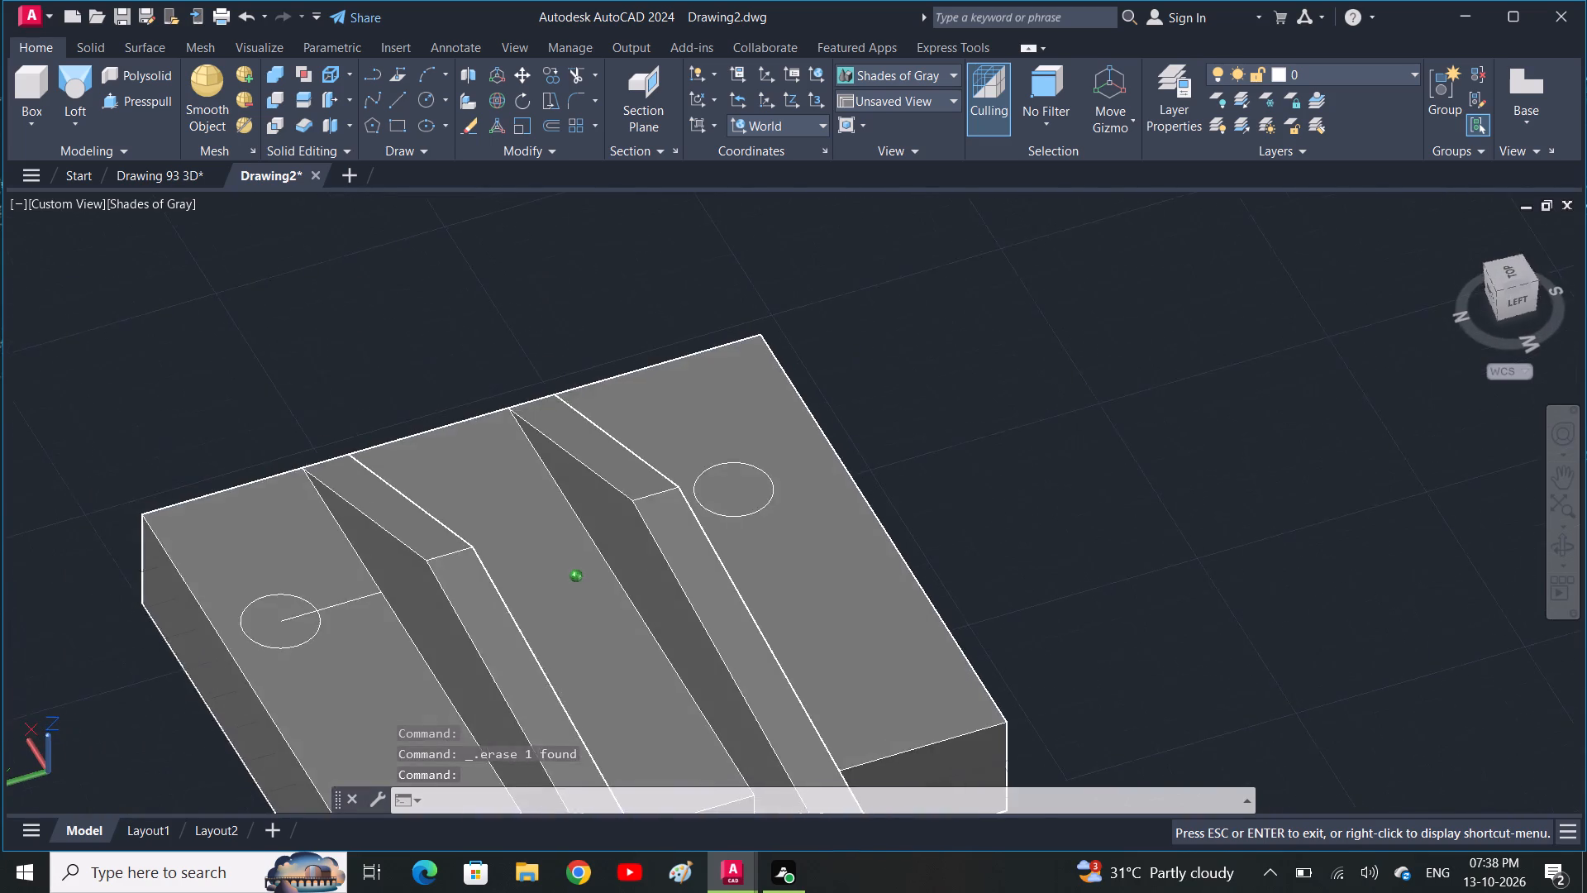
{"action": "middle_click_drag", "start_coordinate": [944, 671], "coordinate": [945, 666], "text": "shift"}
{"action": "scroll", "coordinate": [945, 664], "scroll_direction": "down", "scroll_amount": 1, "text": "shift"}
{"action": "left_click", "coordinate": [410, 599]}
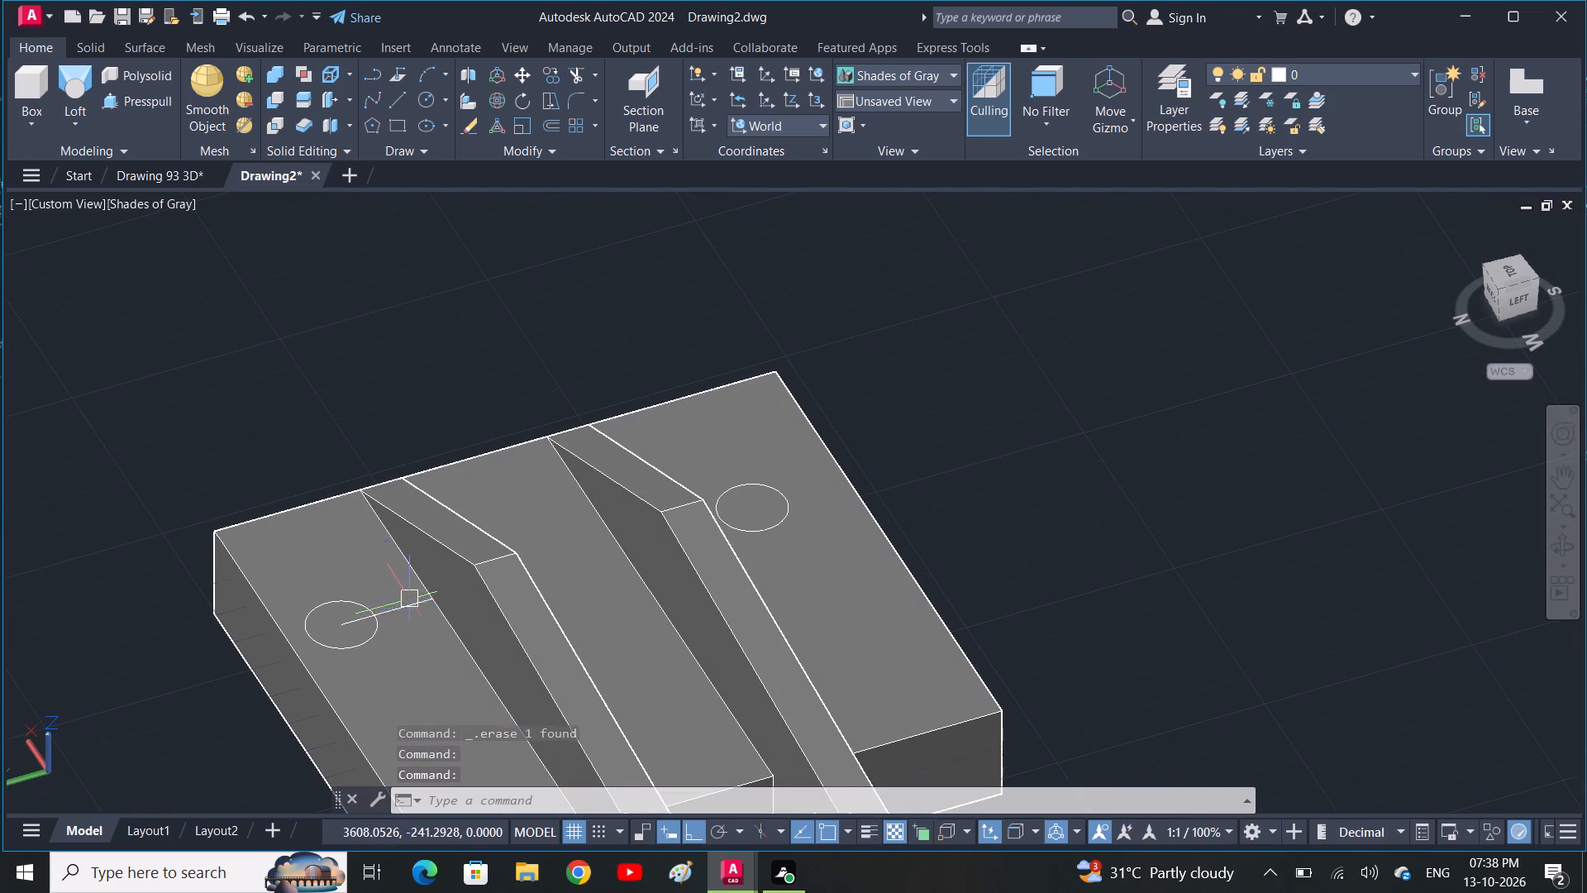
{"action": "key", "text": "Delete"}
{"action": "key", "text": "Page_Down"}
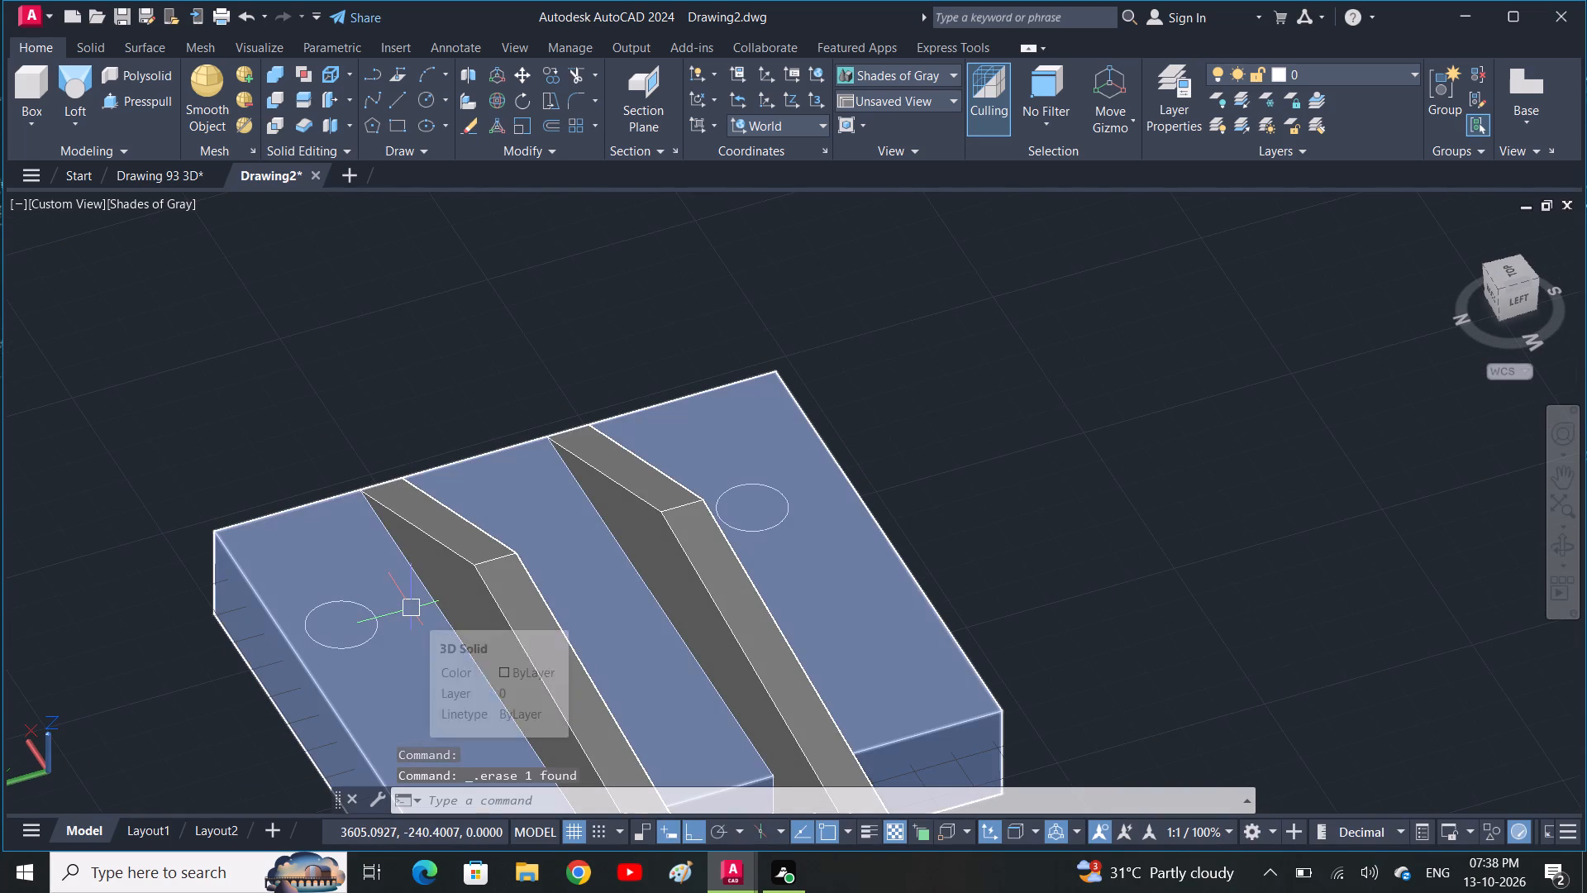
{"action": "left_click", "coordinate": [412, 614]}
{"action": "key", "text": "Escape"}
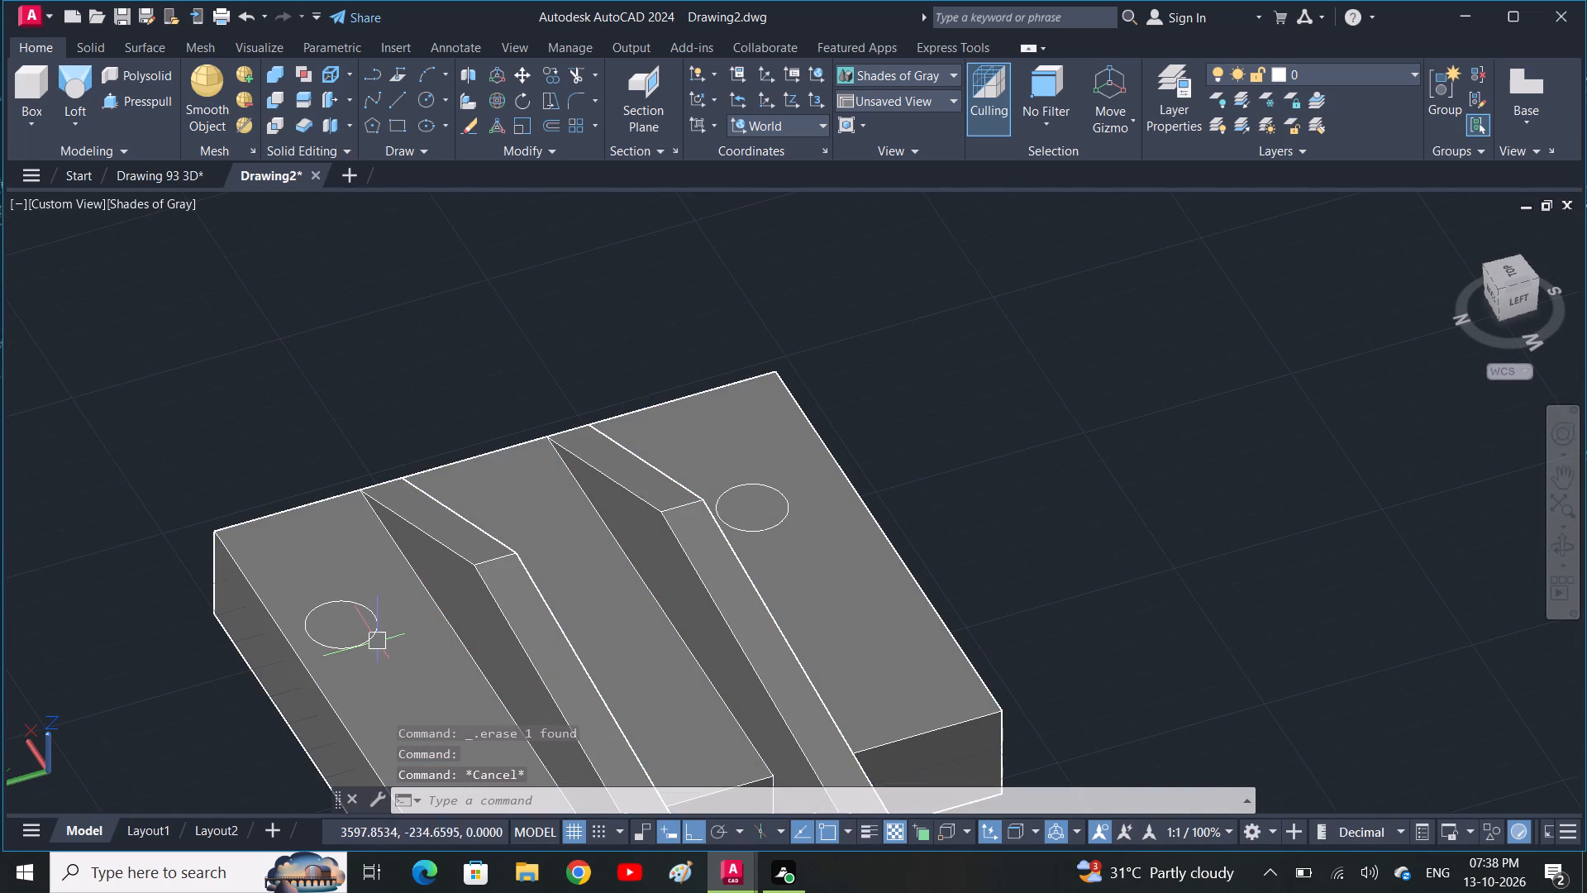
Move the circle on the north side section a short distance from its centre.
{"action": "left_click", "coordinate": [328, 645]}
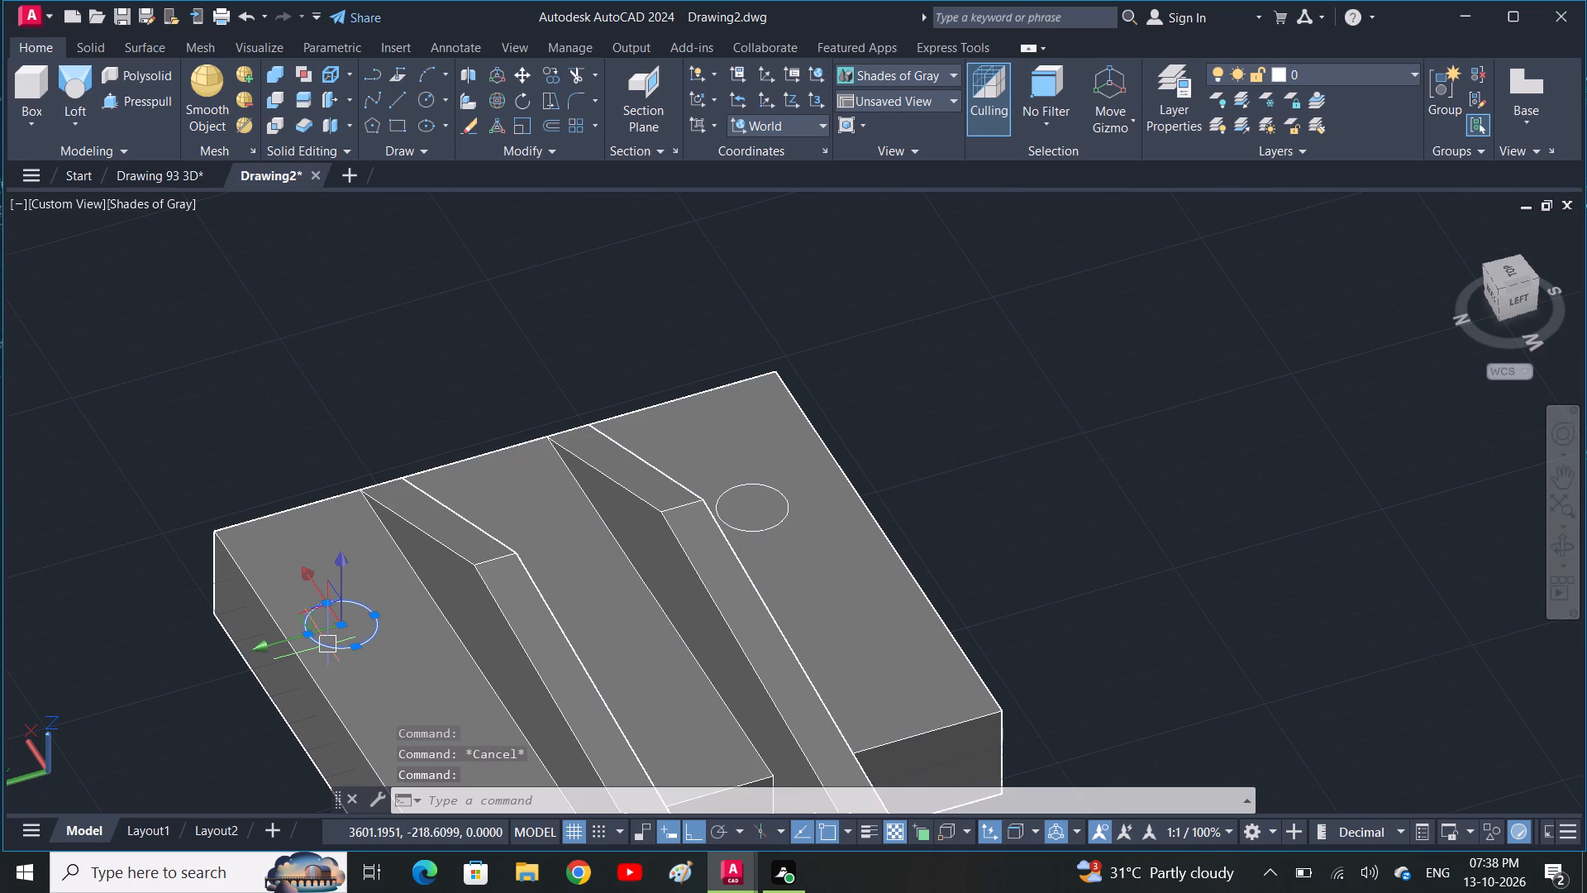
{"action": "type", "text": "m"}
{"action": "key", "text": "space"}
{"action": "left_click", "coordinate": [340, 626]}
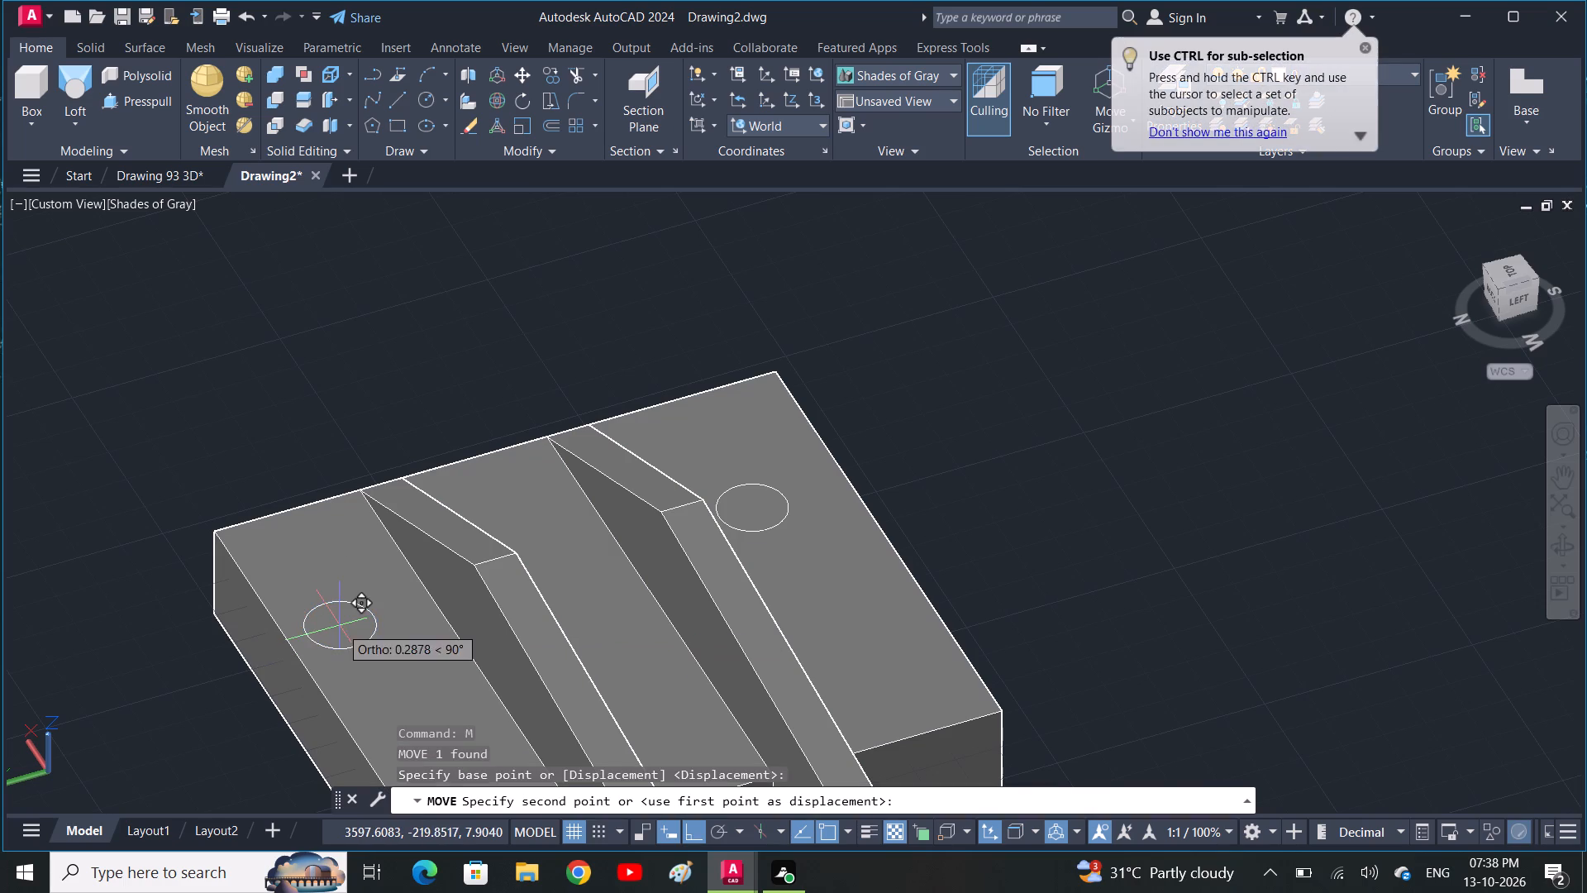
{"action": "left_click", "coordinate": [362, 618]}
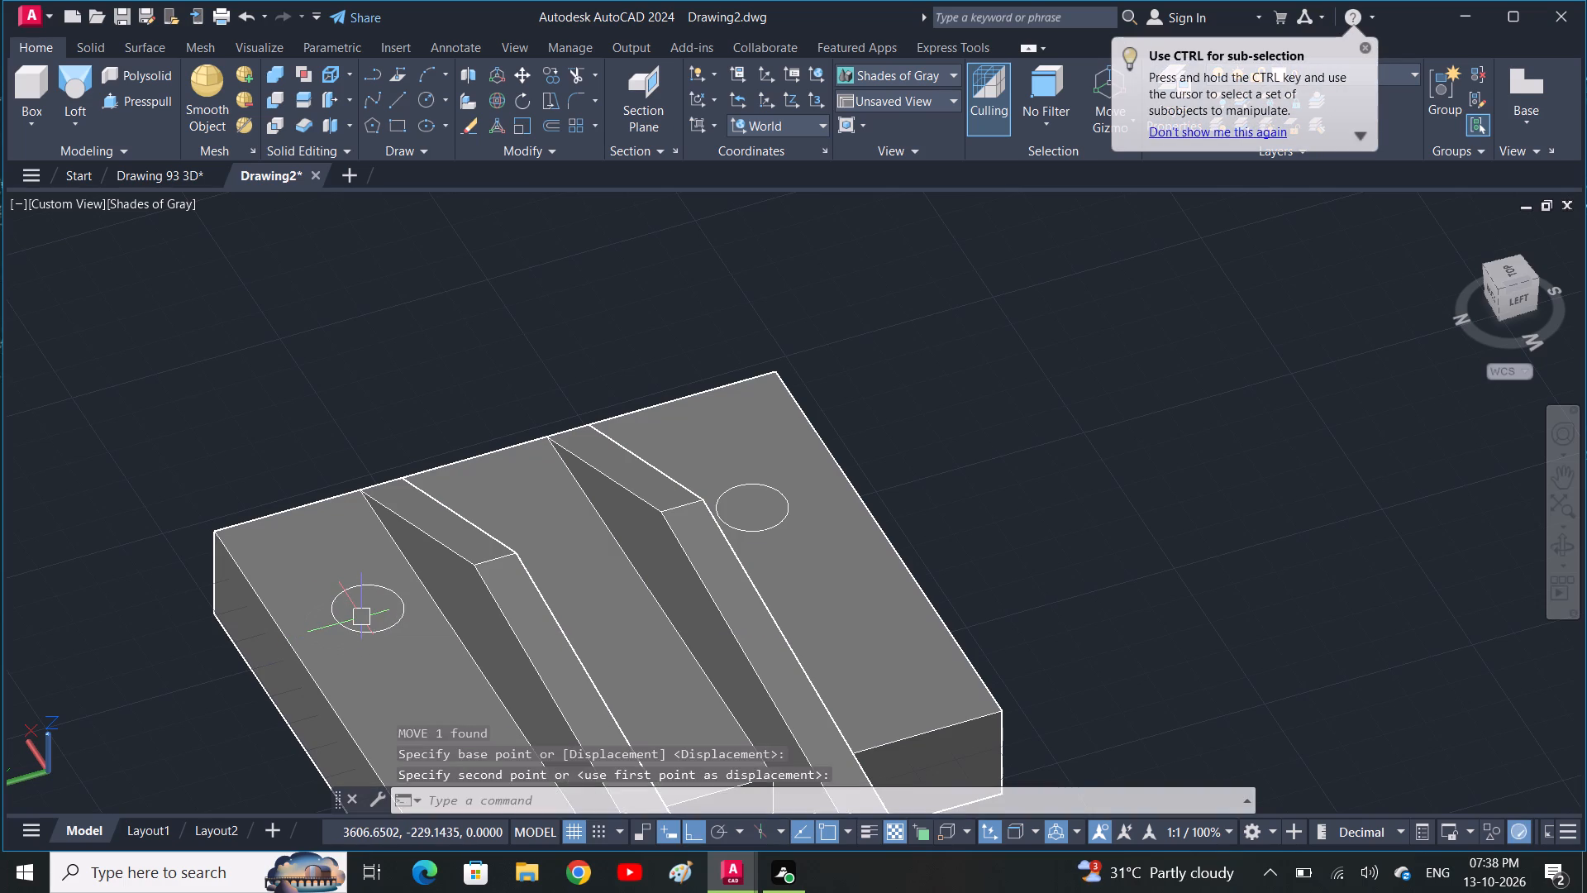
Erase the circle on the north side section.
{"action": "key", "text": "space"}
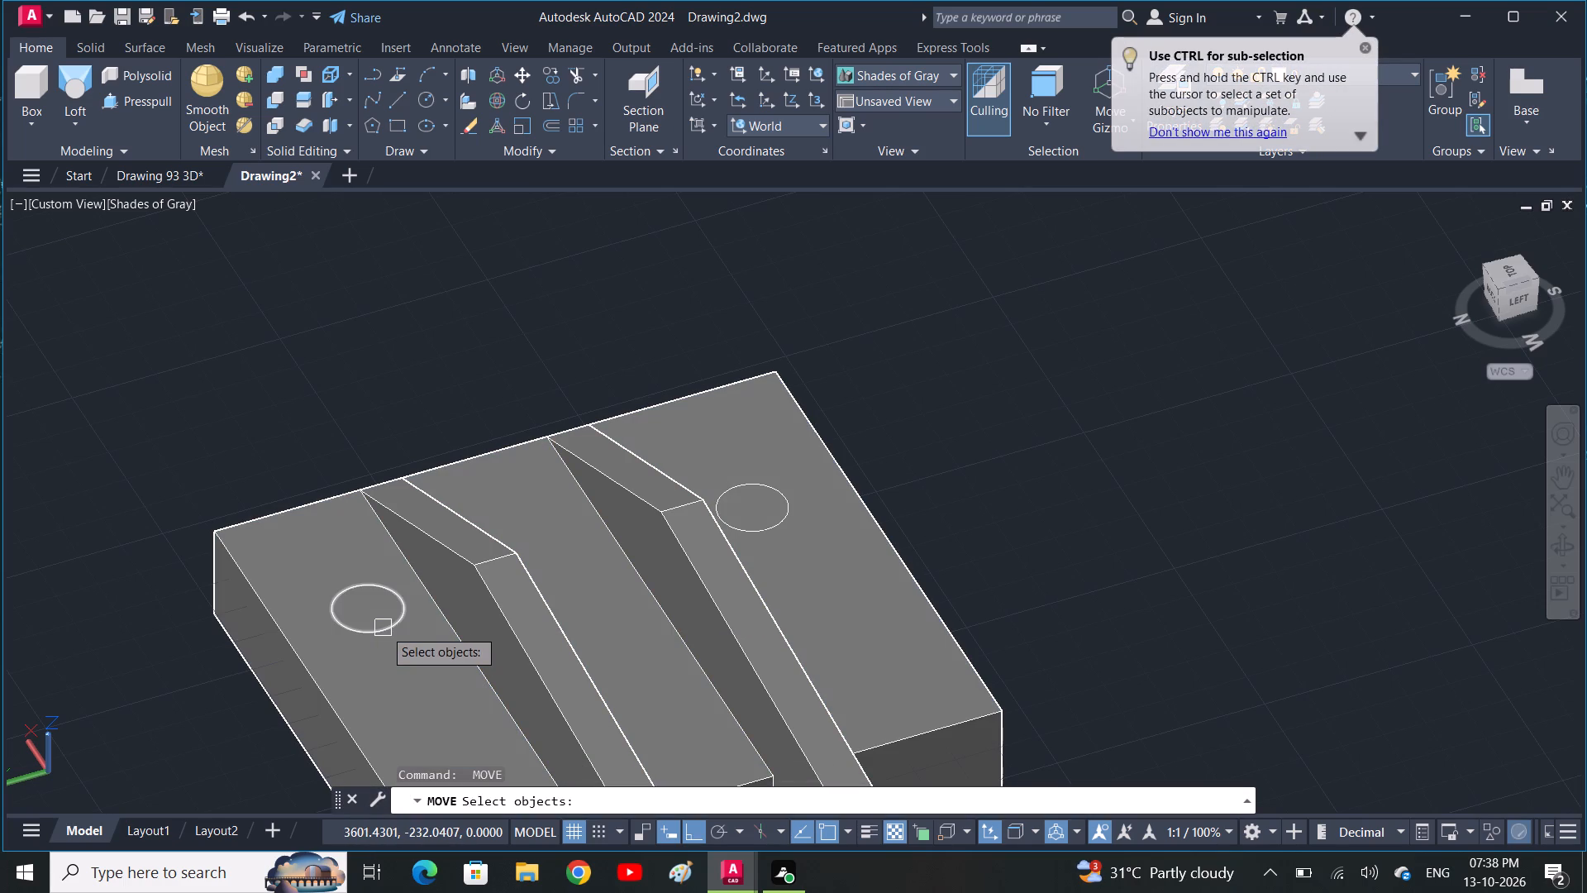
{"action": "left_click", "coordinate": [384, 628]}
{"action": "key", "text": "Delete"}
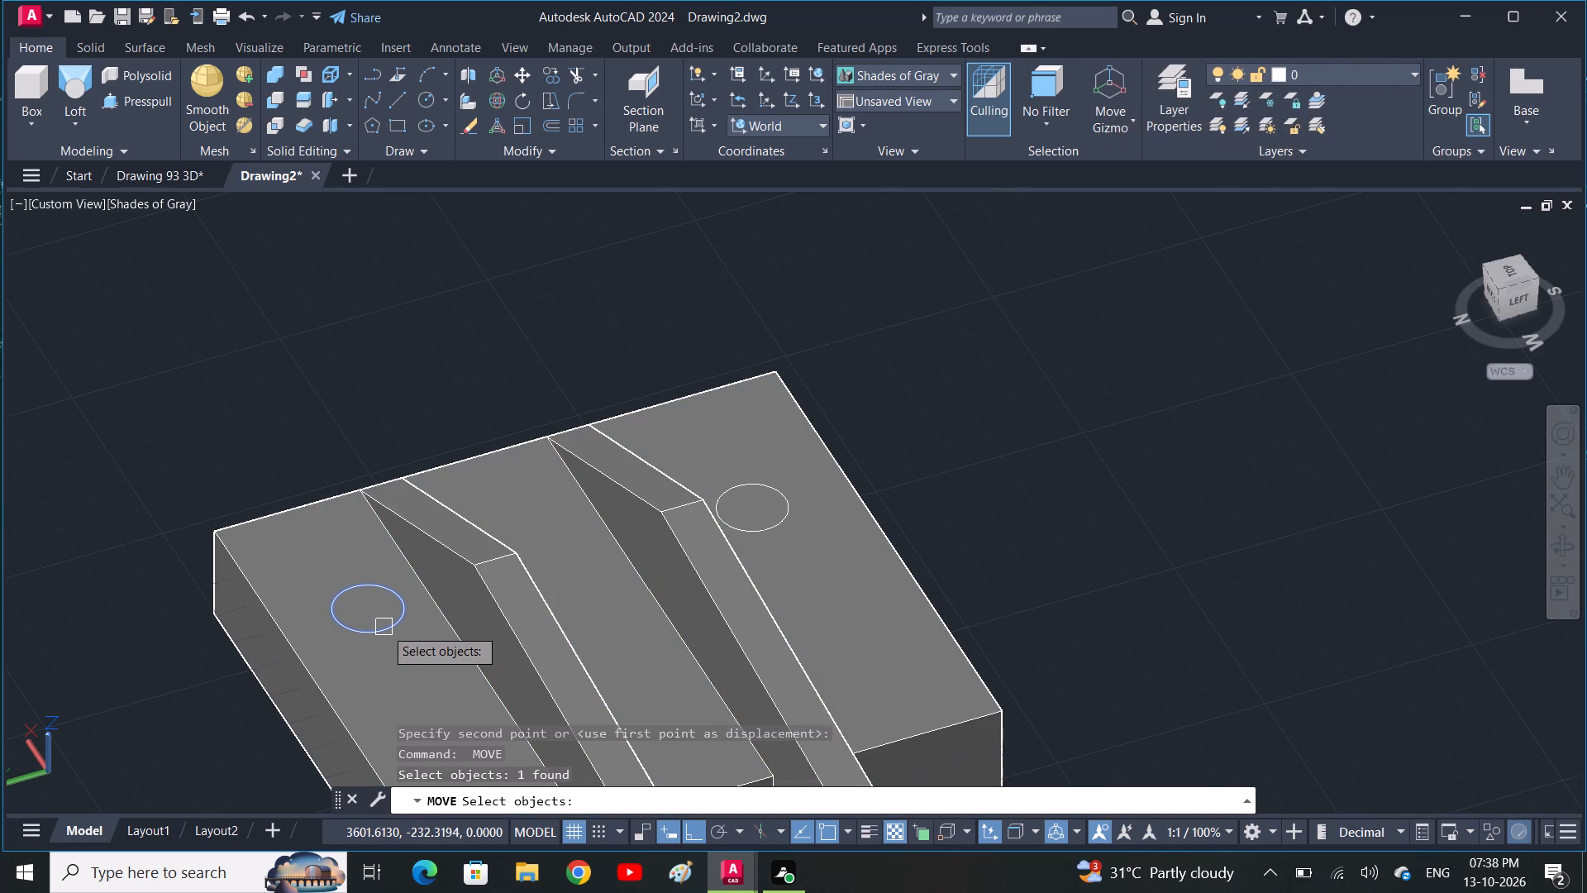
{"action": "key", "text": "Delete"}
{"action": "key", "text": "Escape"}
{"action": "left_click", "coordinate": [387, 628]}
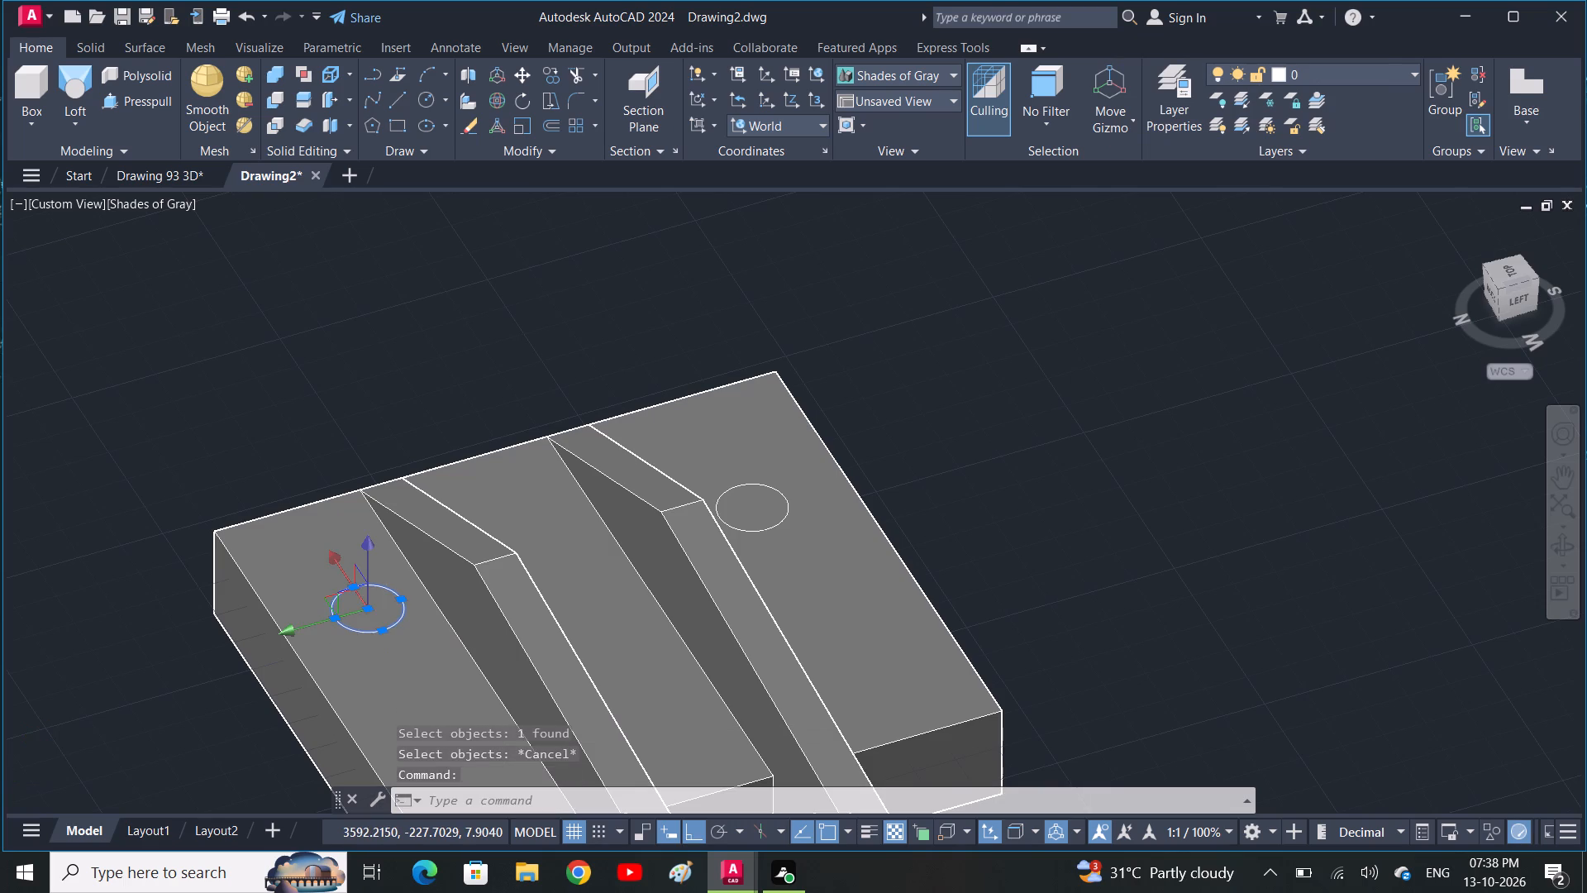
{"action": "key", "text": "Delete"}
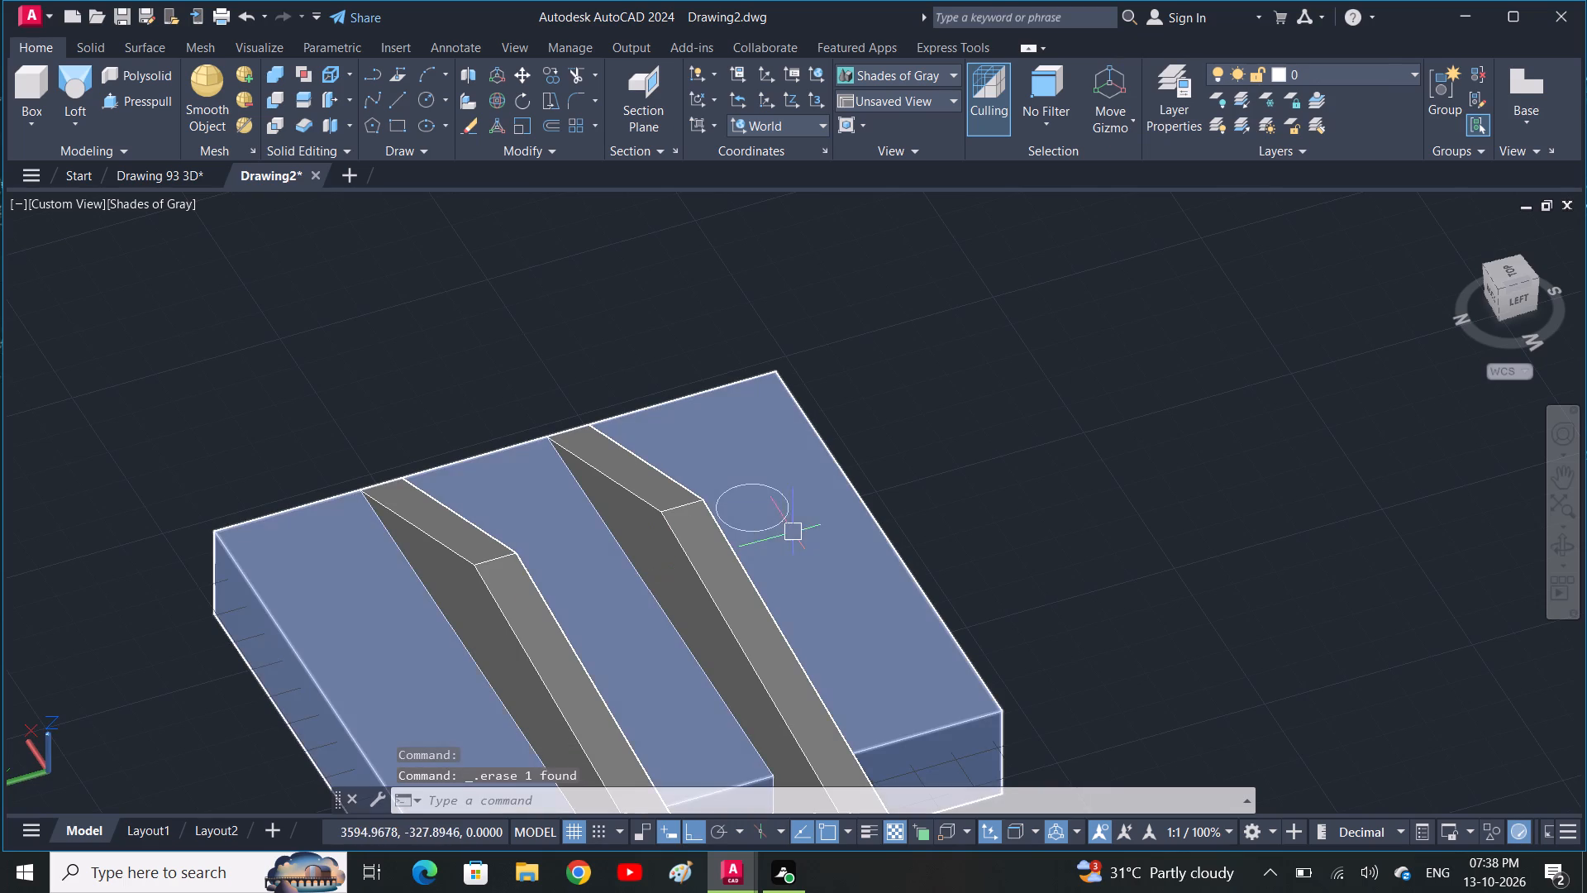
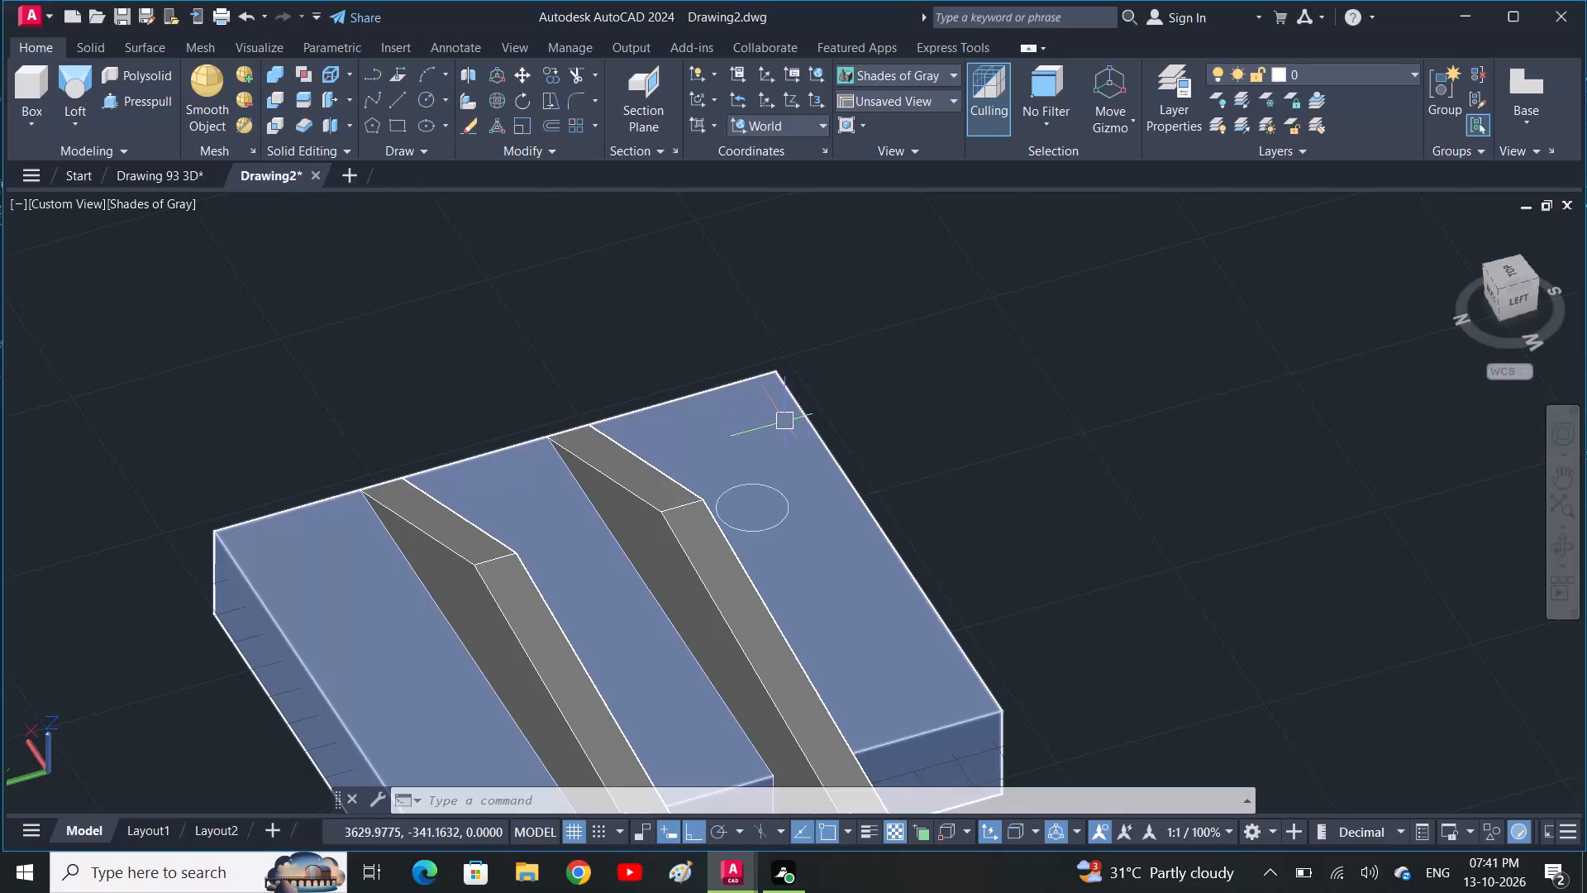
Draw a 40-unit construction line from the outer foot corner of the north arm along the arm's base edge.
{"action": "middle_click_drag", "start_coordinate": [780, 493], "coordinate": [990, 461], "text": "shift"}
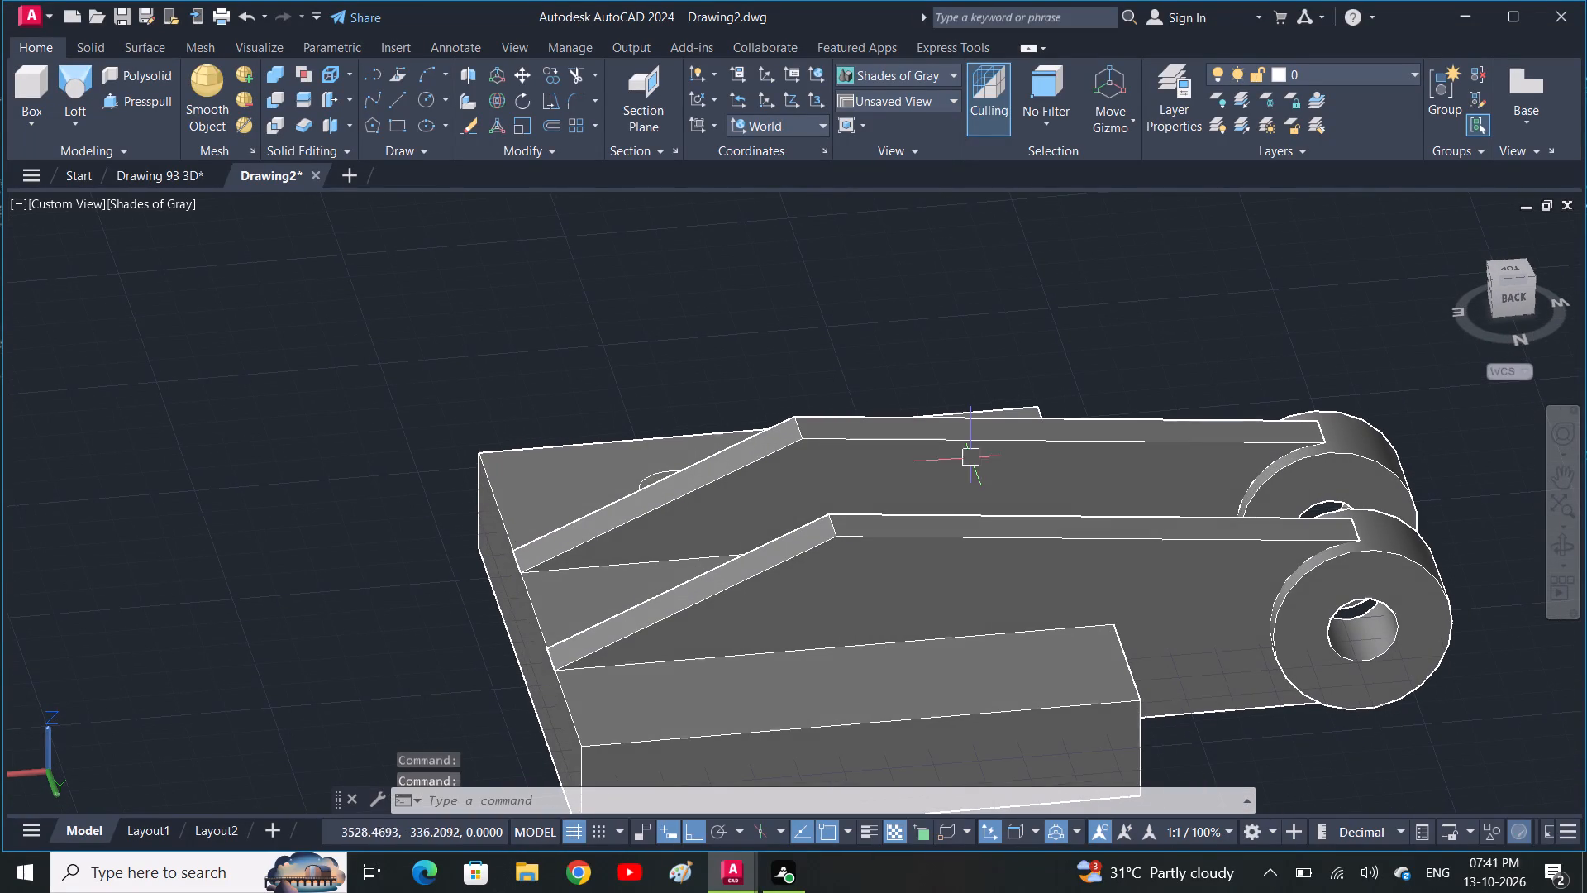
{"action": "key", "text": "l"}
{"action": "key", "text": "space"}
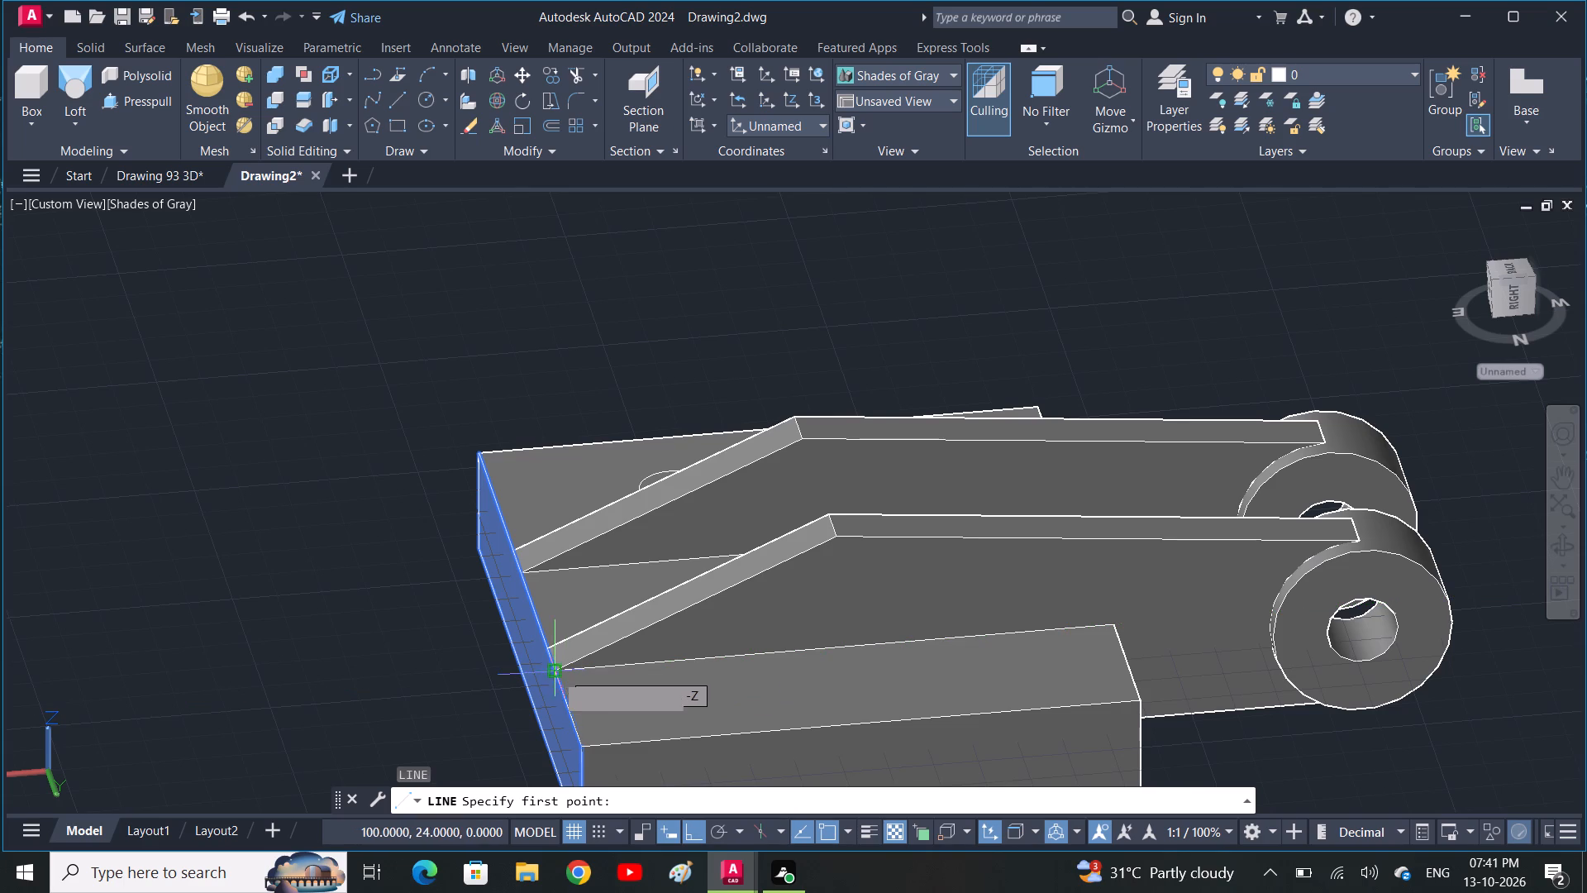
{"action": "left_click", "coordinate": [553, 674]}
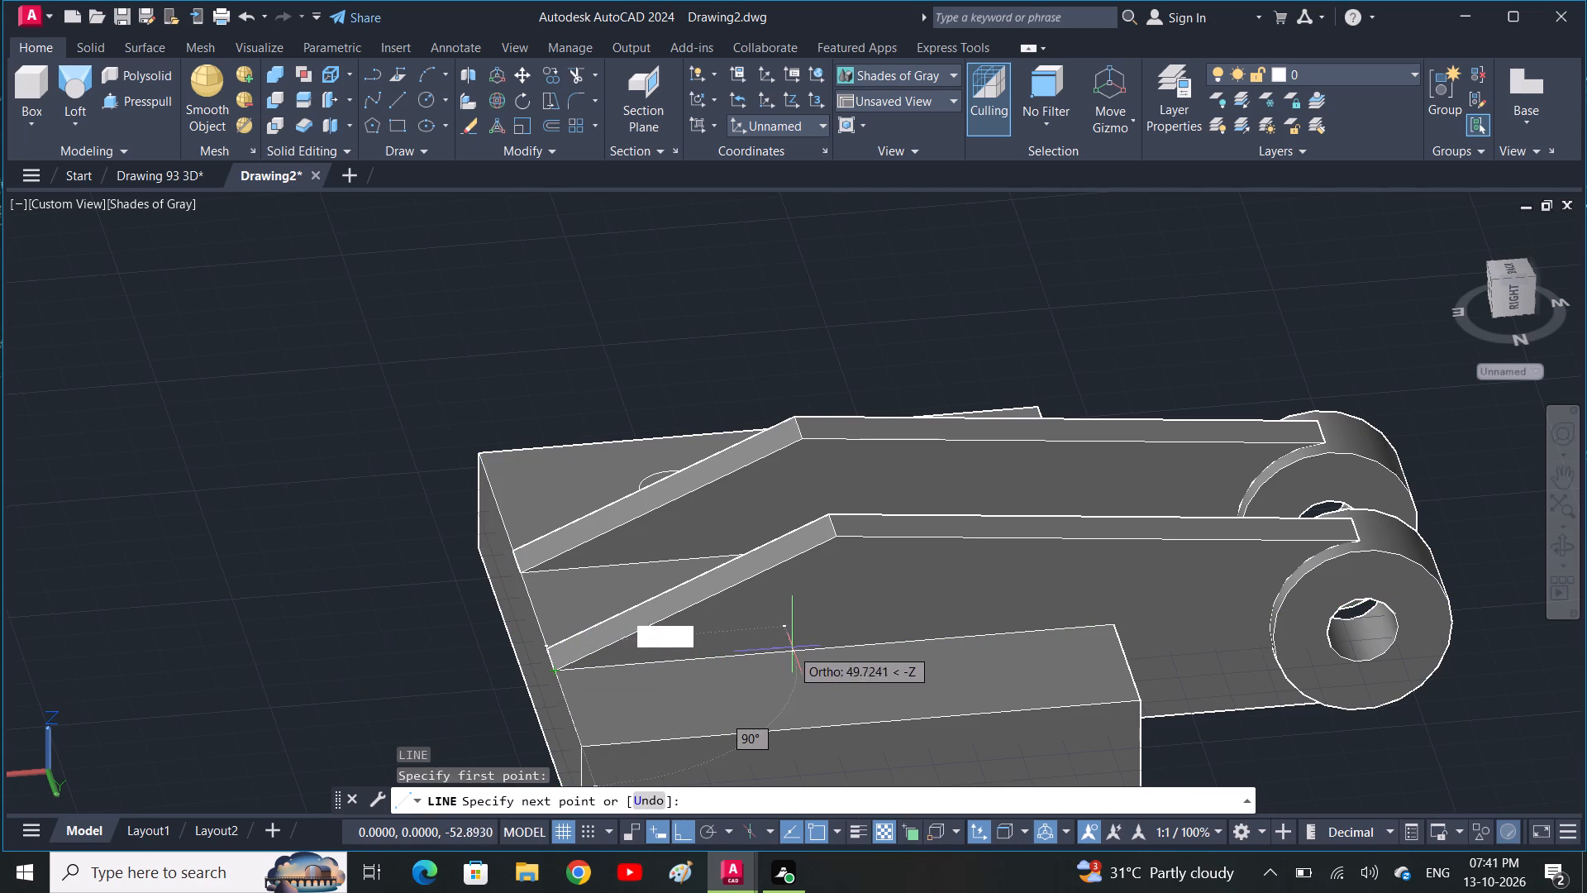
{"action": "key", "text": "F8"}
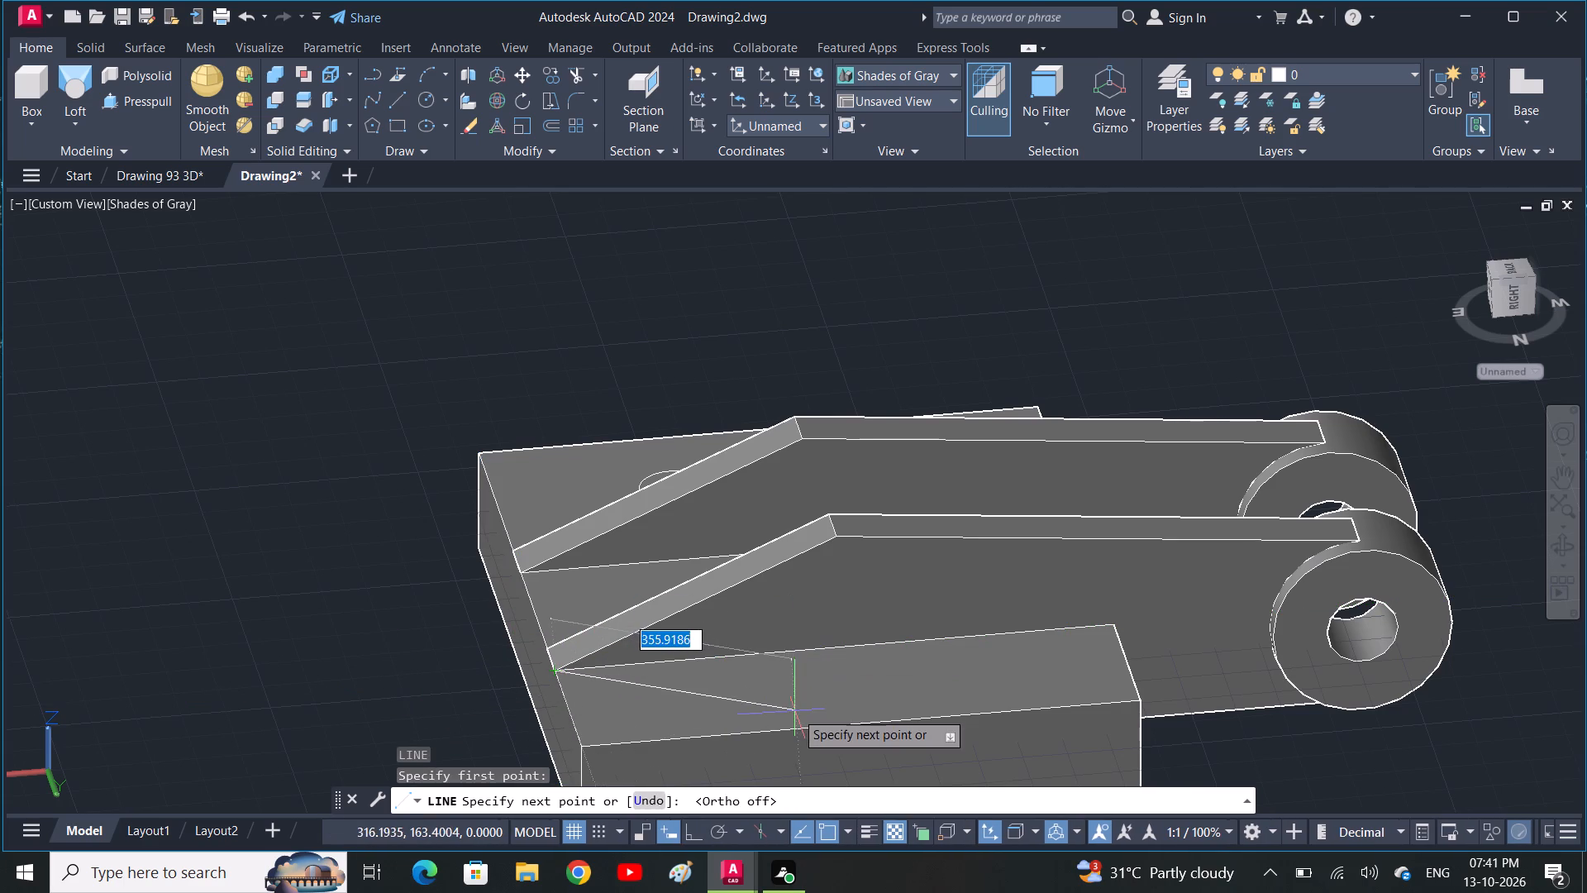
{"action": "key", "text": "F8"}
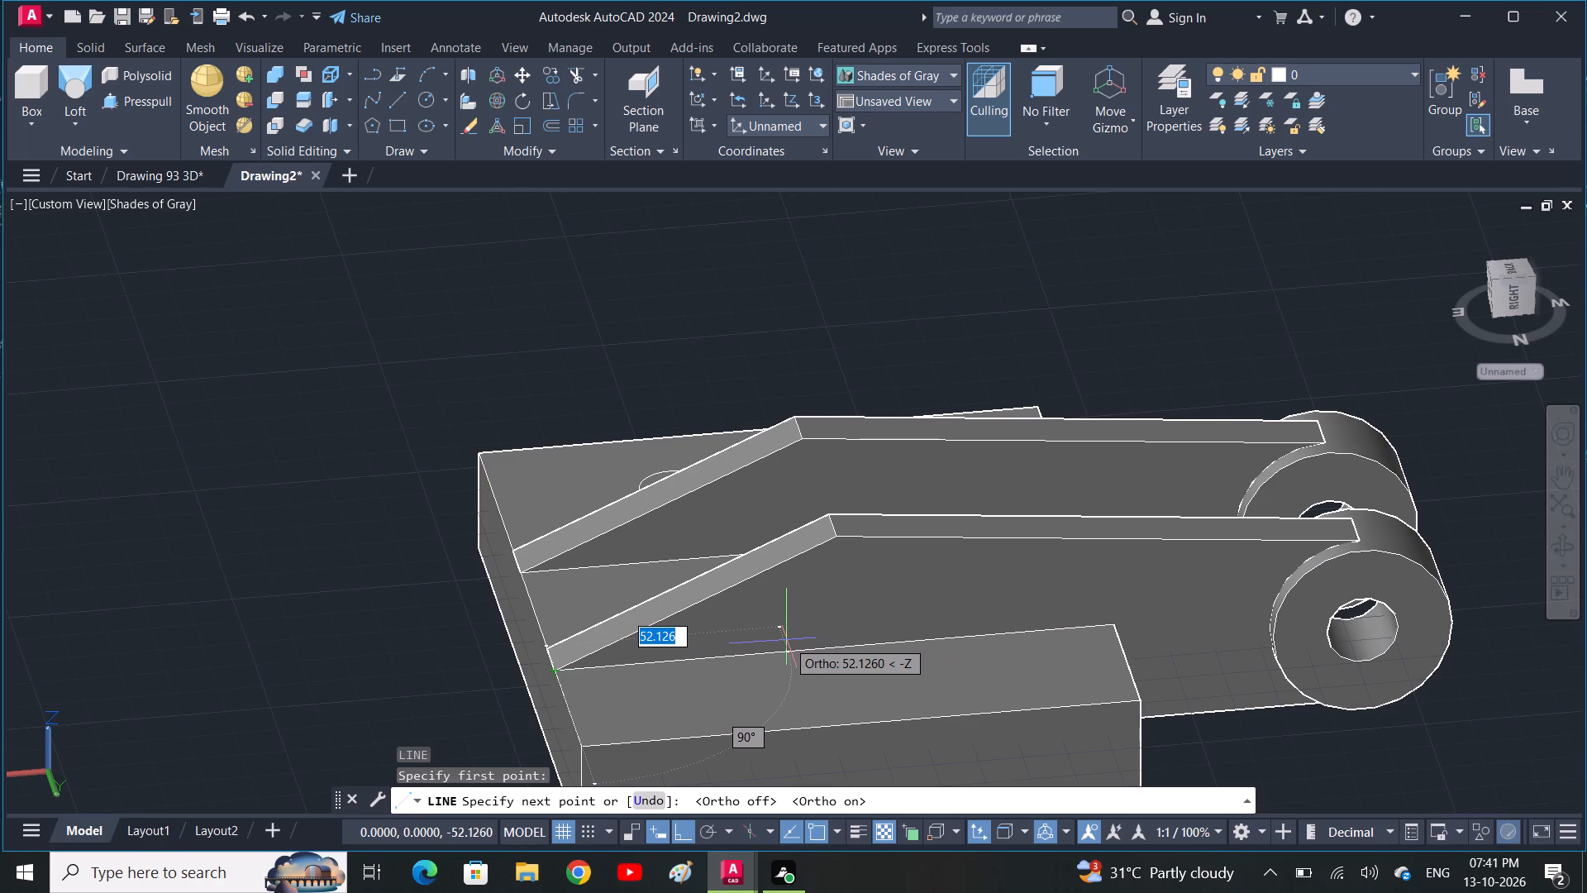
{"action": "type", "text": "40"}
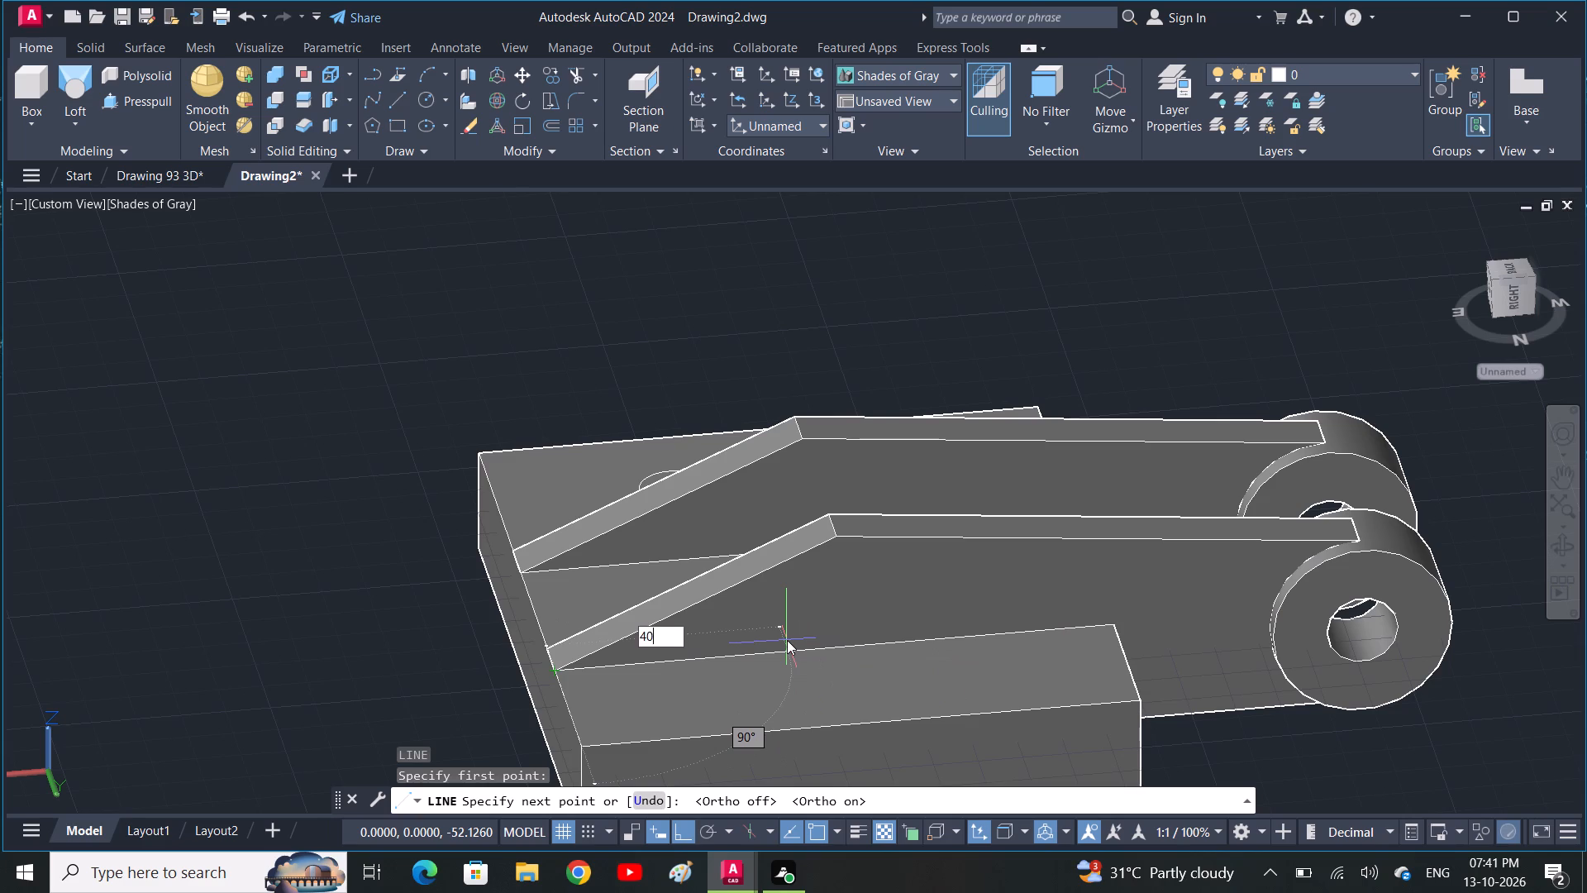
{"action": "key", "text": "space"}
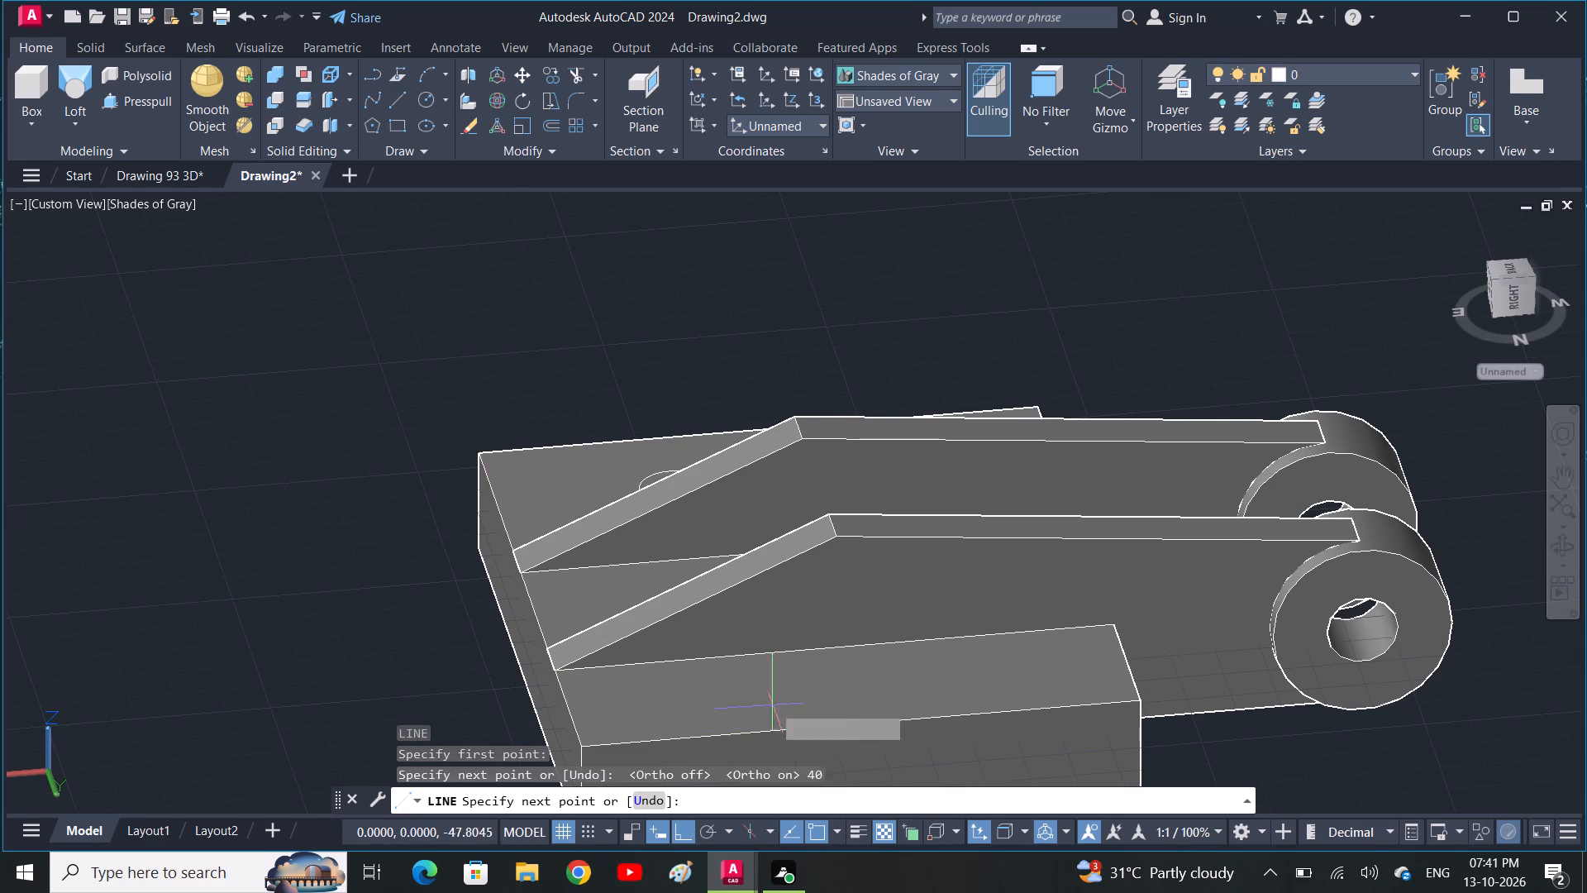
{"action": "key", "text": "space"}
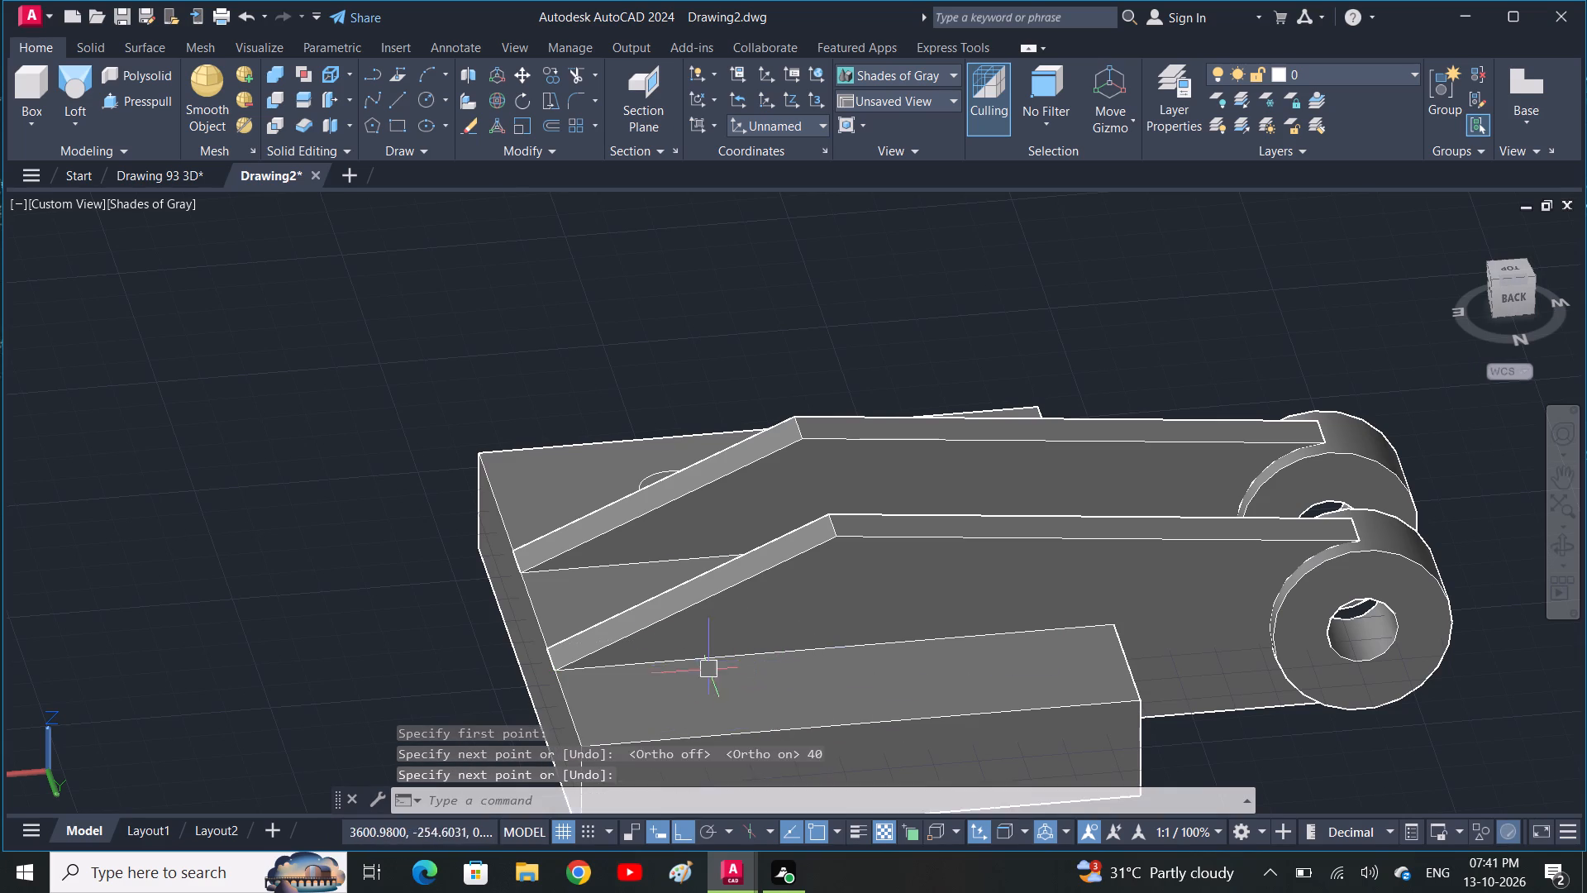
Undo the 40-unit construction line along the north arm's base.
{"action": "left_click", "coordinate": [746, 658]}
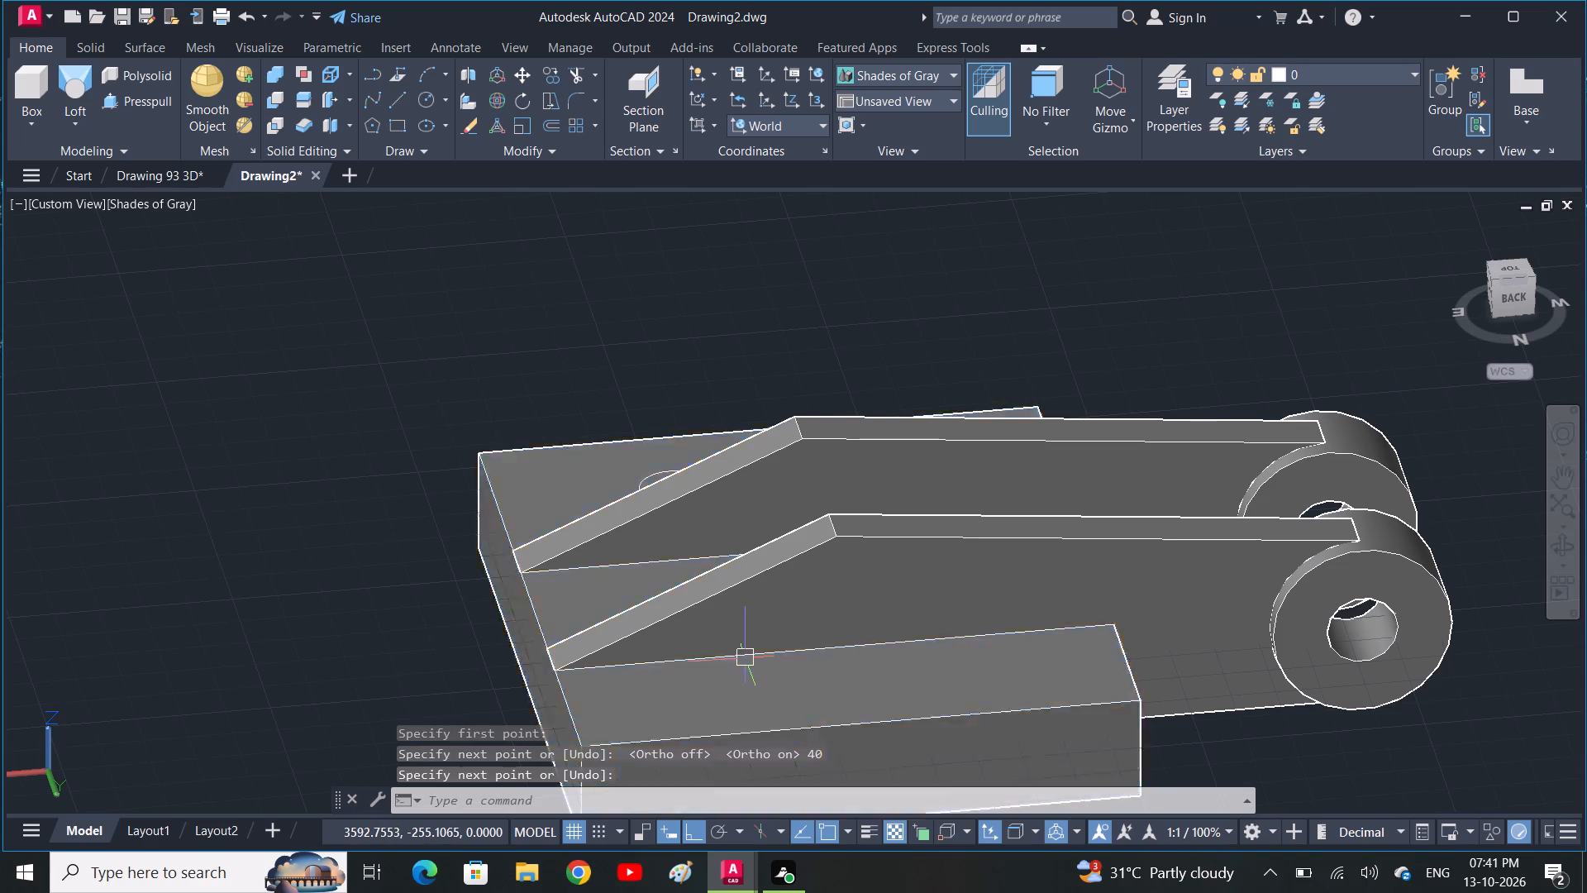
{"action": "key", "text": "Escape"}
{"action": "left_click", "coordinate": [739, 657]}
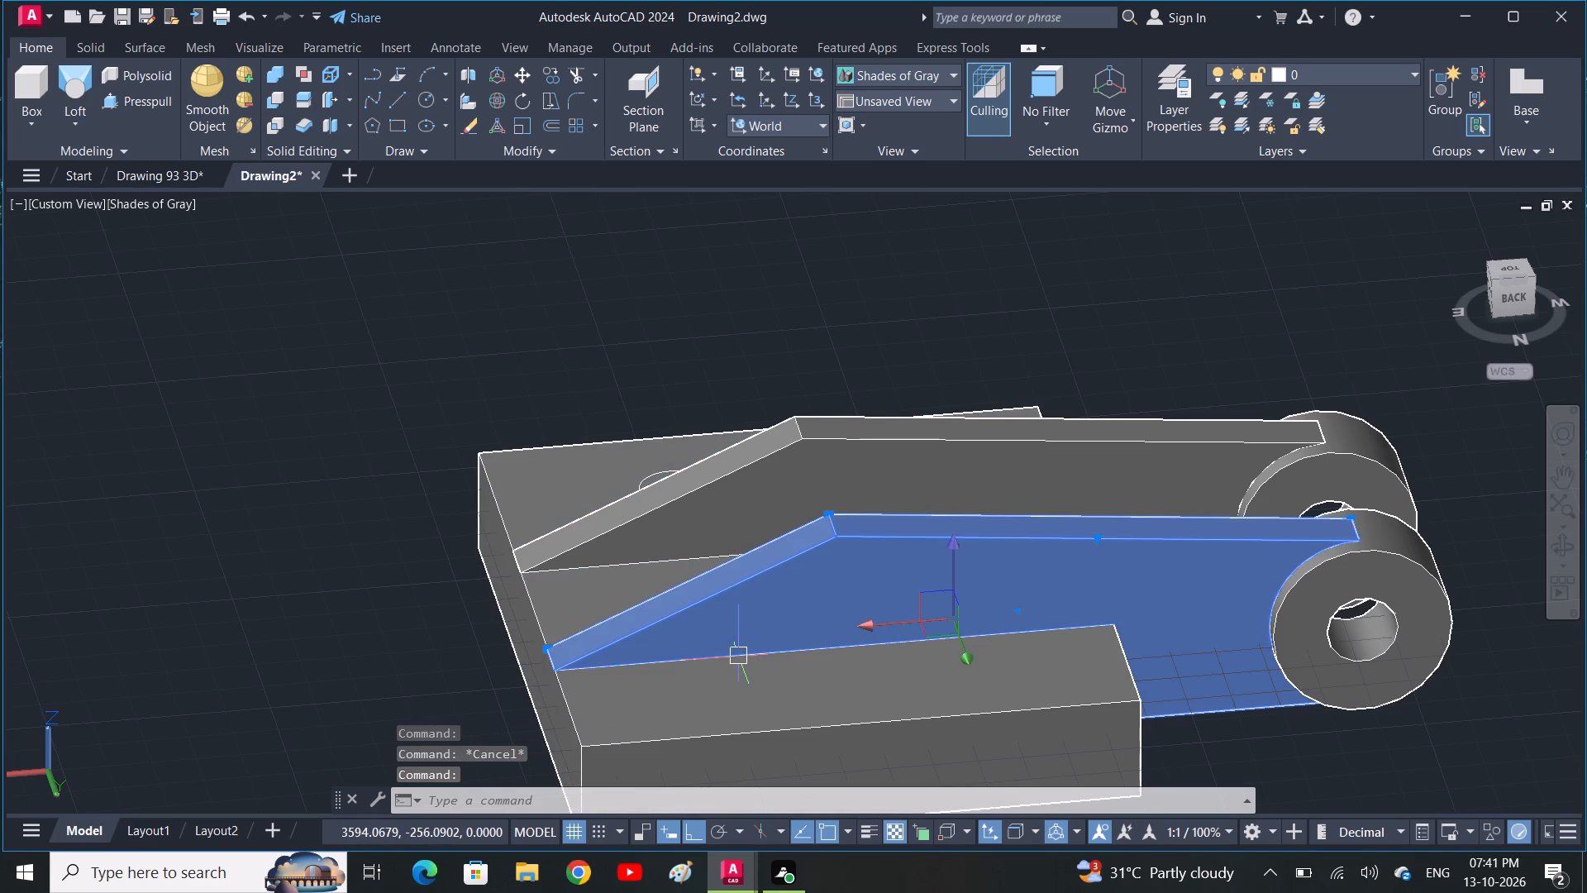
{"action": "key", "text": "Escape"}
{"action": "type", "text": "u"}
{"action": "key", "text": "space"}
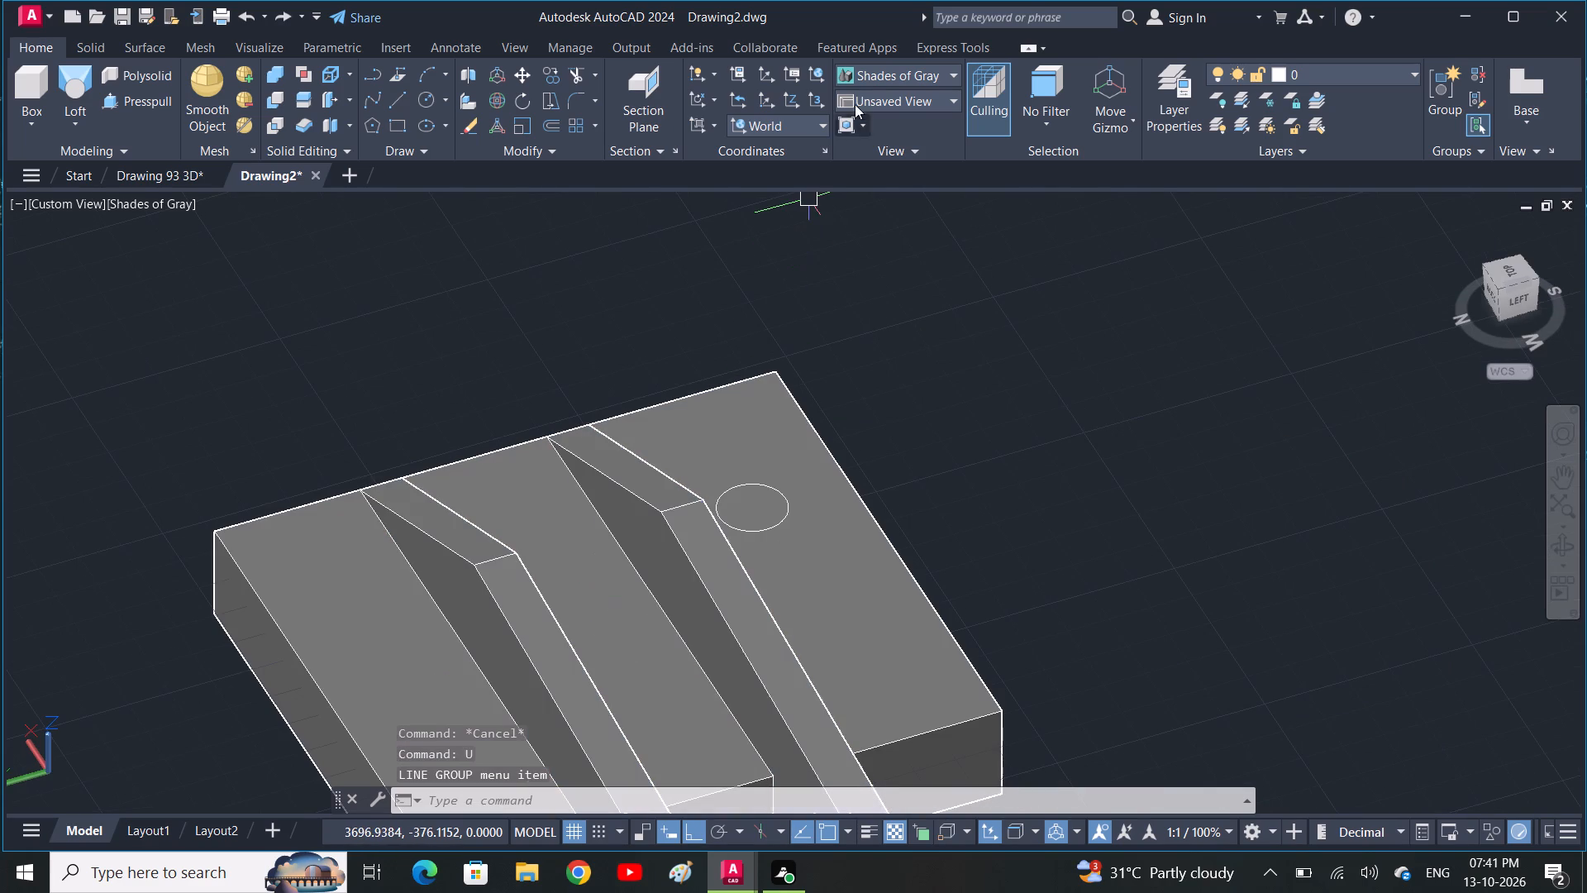
Switch the visual style to 2D Wireframe.
{"action": "left_click", "coordinate": [875, 76]}
{"action": "left_click", "coordinate": [879, 110]}
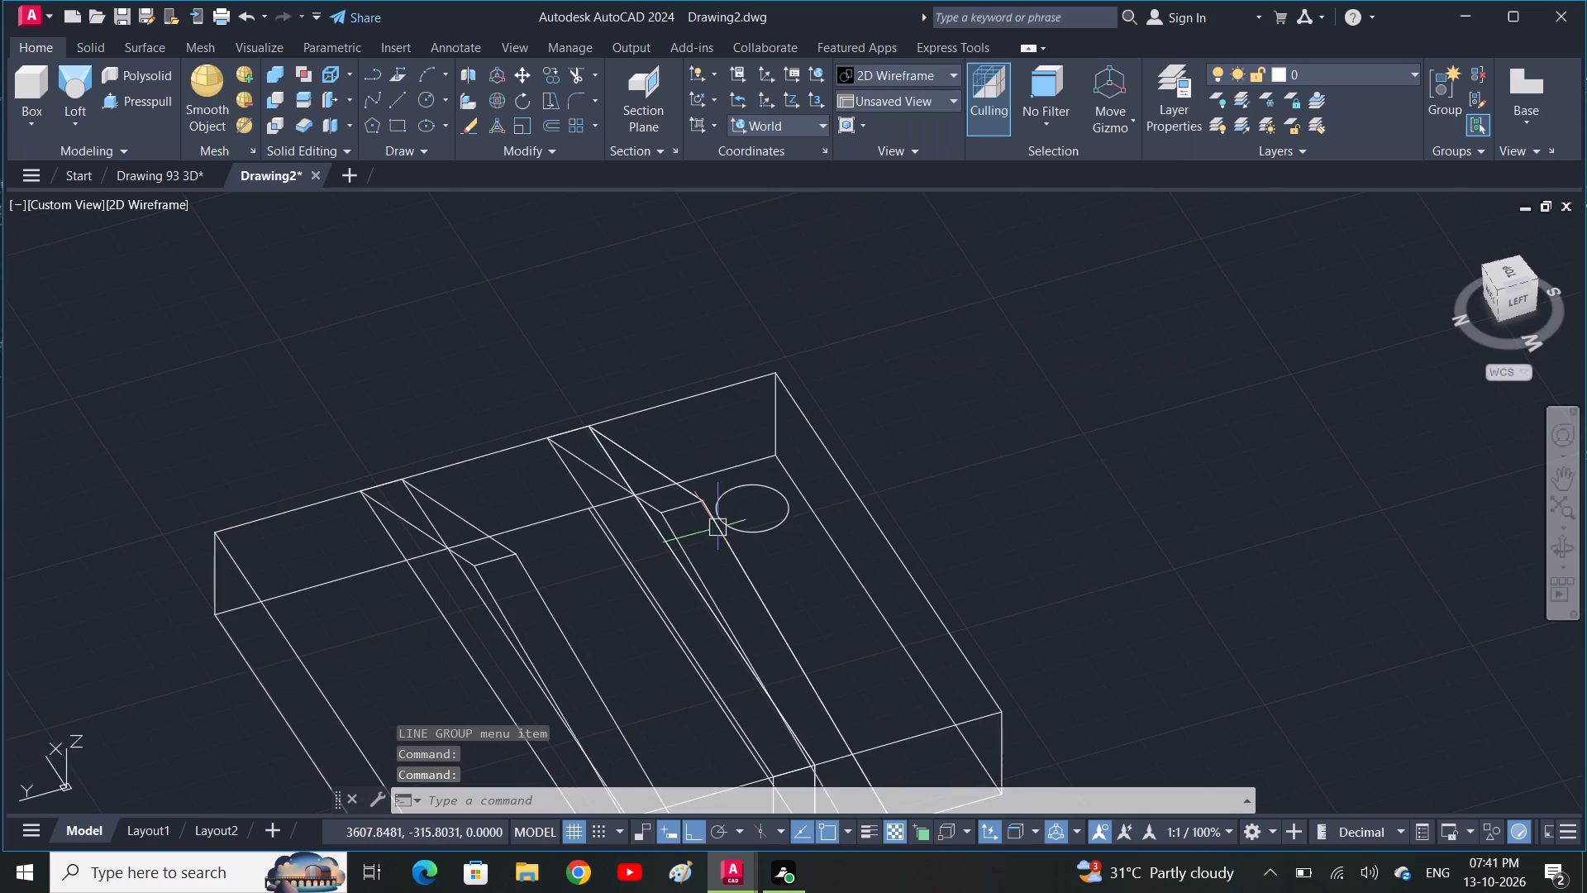
Draw construction lines from the north arm's outer foot corner: 40 along the arm's base, then 22 across the north side section.
{"action": "middle_click_drag", "start_coordinate": [424, 646], "coordinate": [569, 595]}
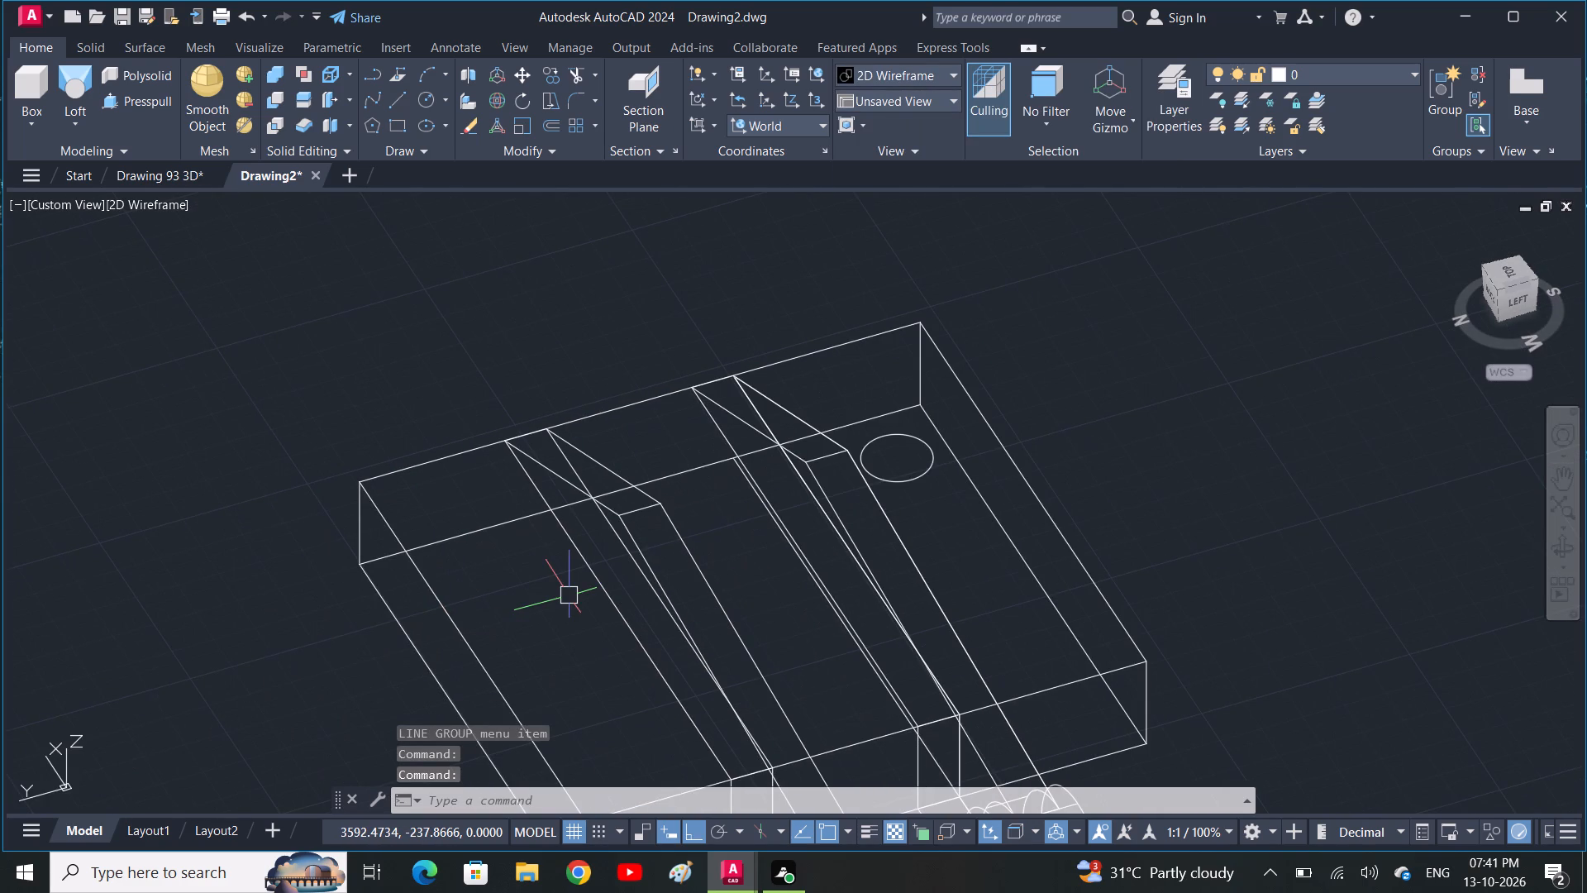
{"action": "type", "text": "l"}
{"action": "key", "text": "space"}
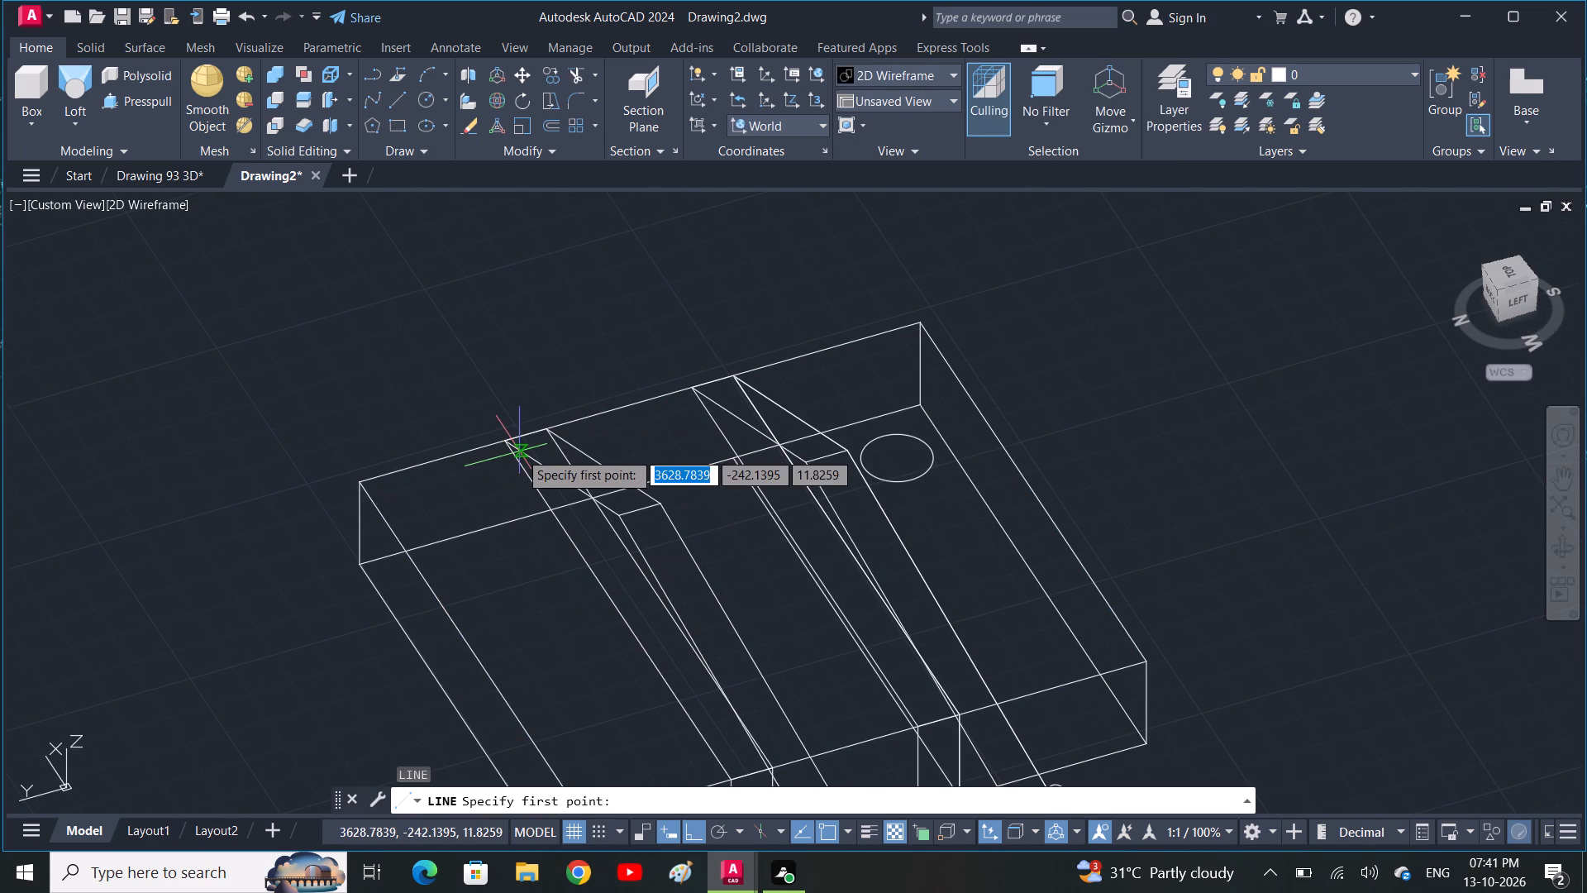
{"action": "left_click", "coordinate": [508, 446]}
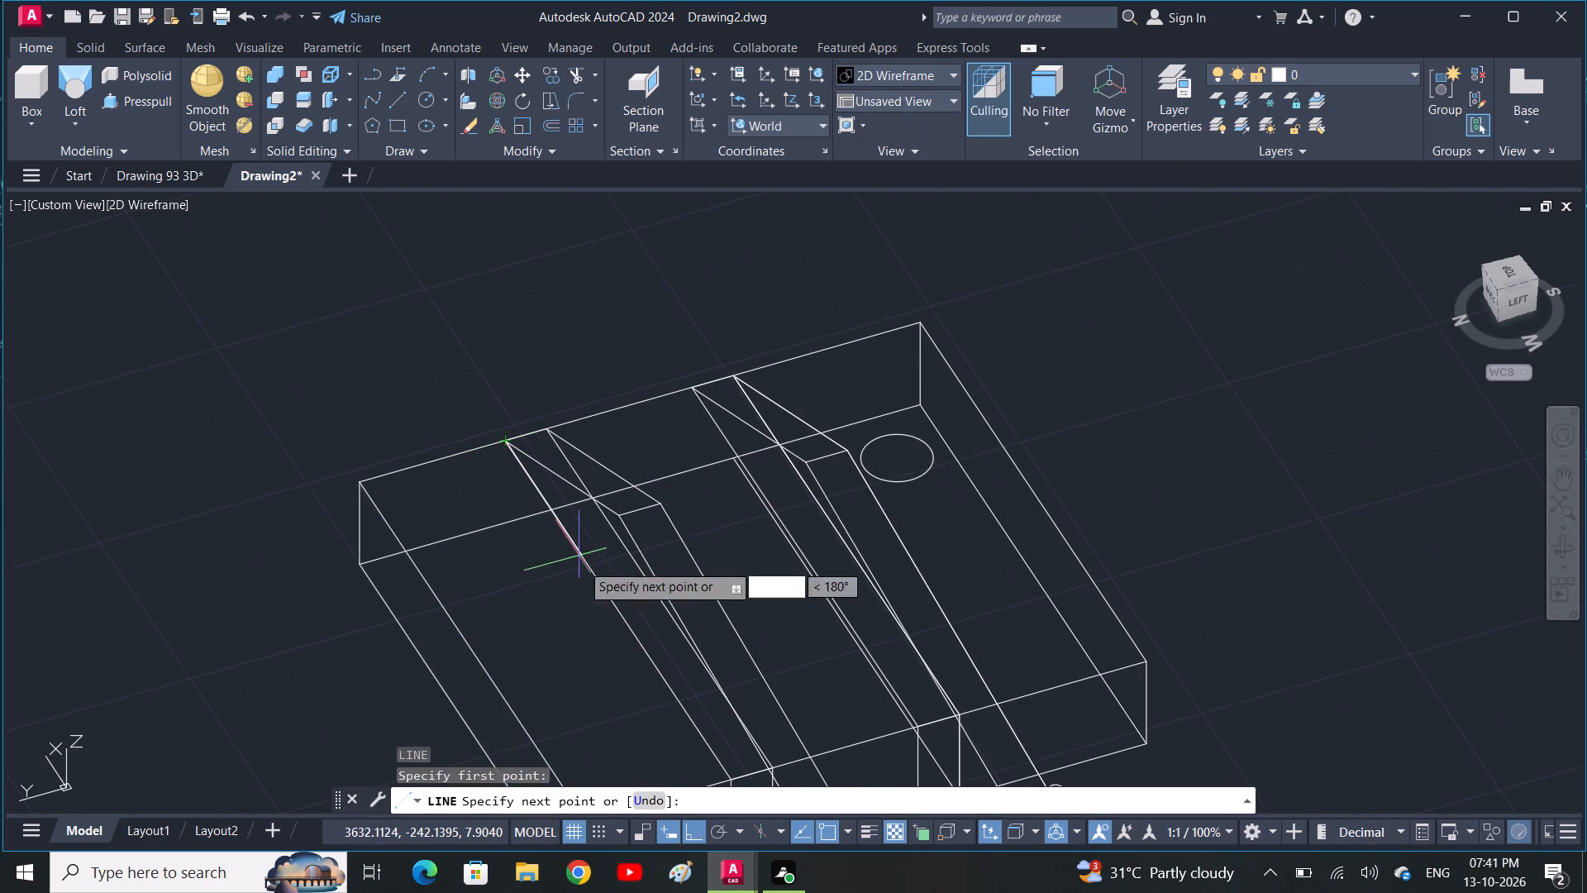
{"action": "type", "text": "40"}
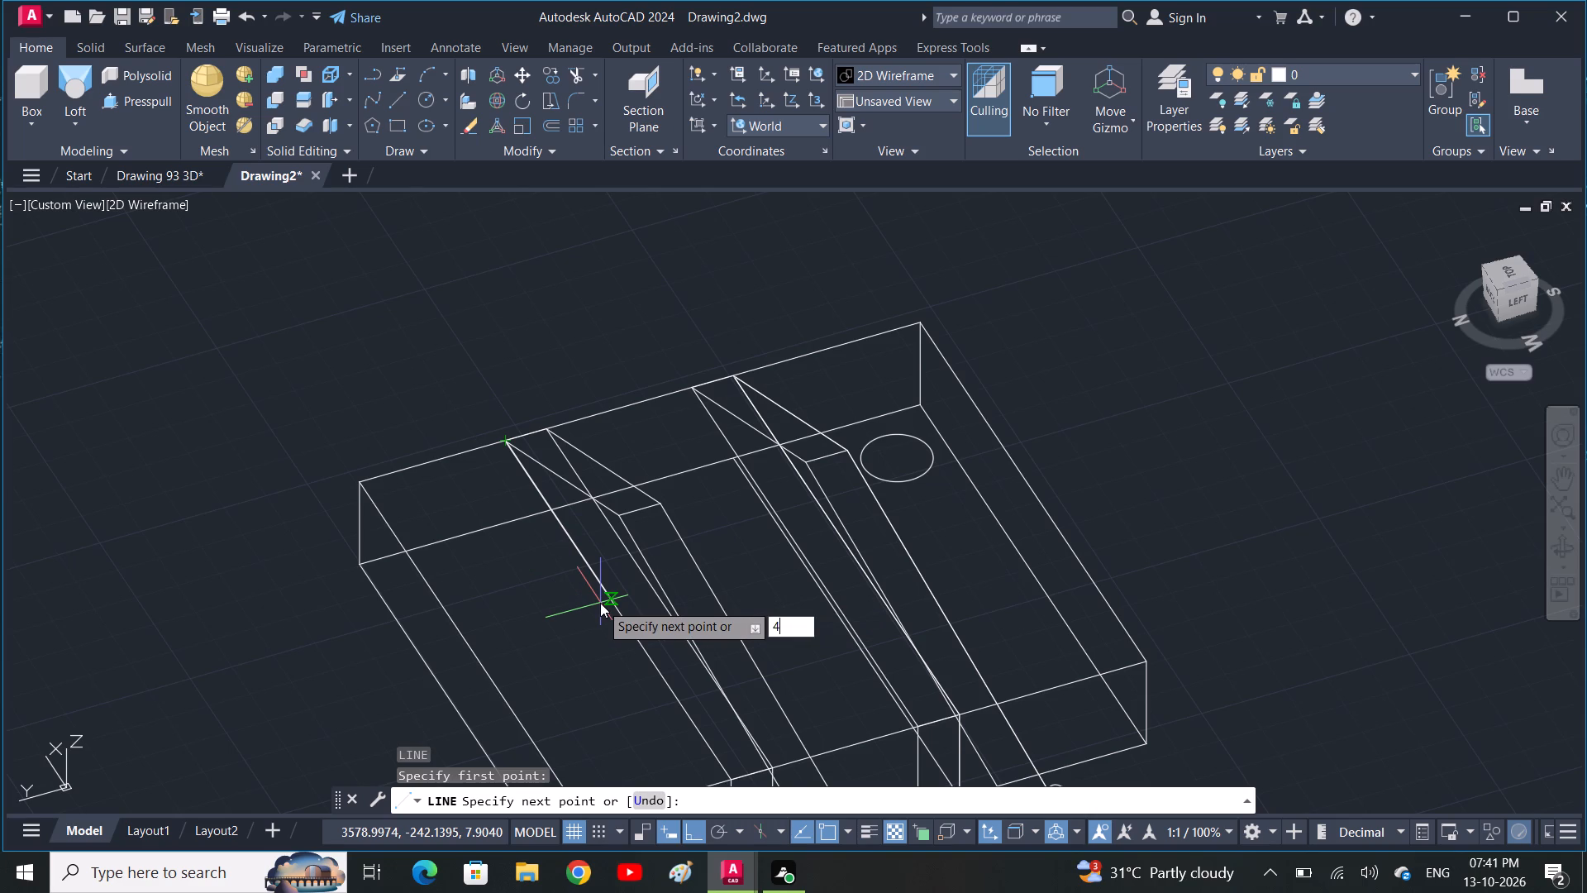
{"action": "key", "text": "space"}
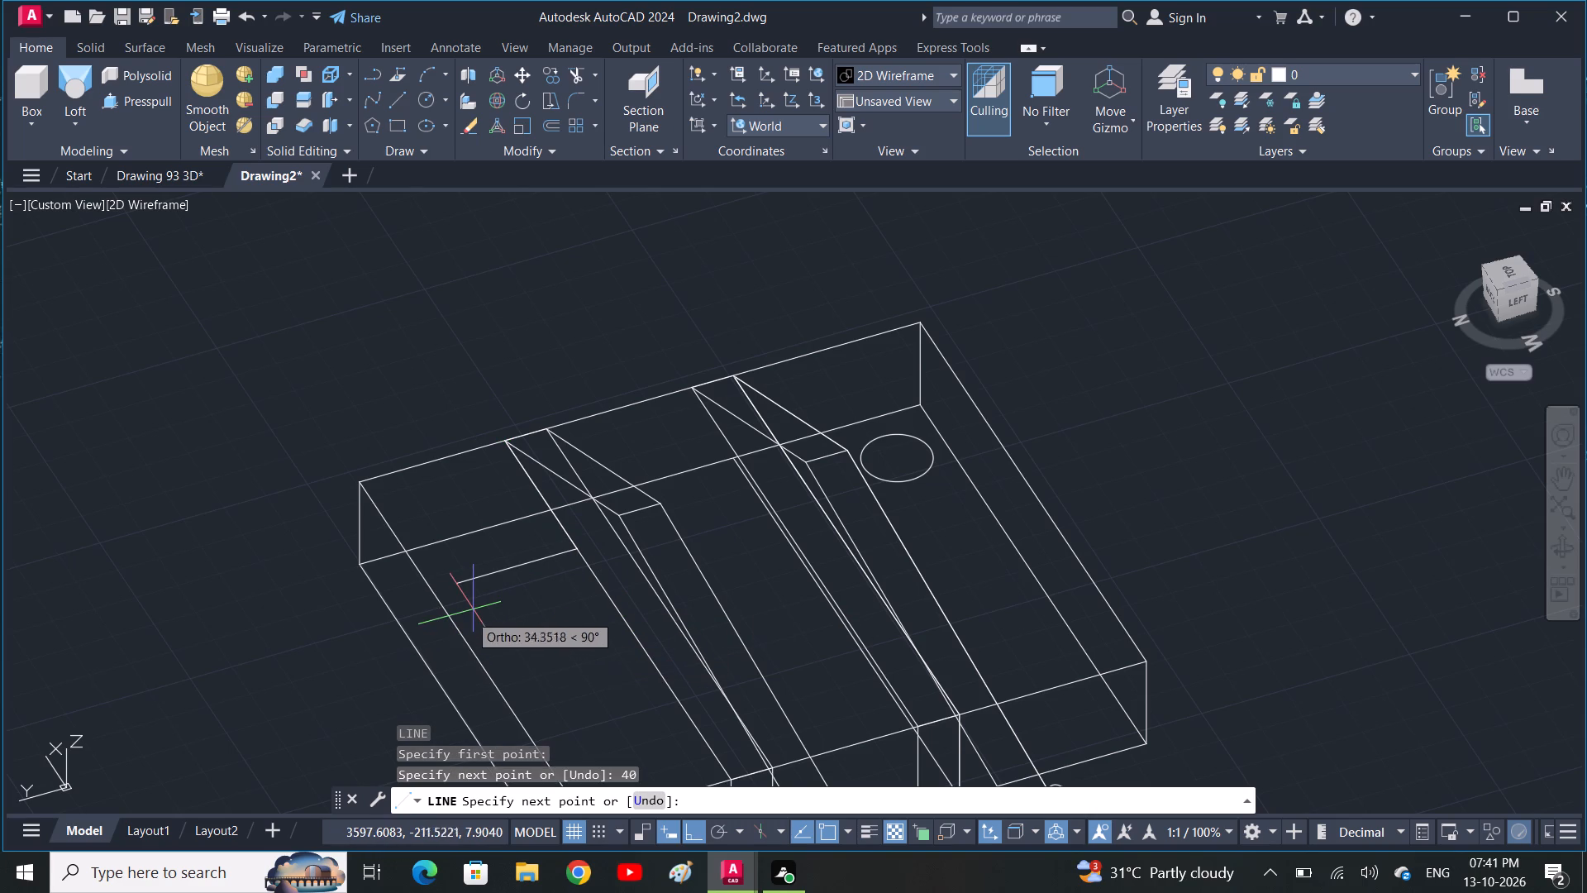
{"action": "type", "text": "22"}
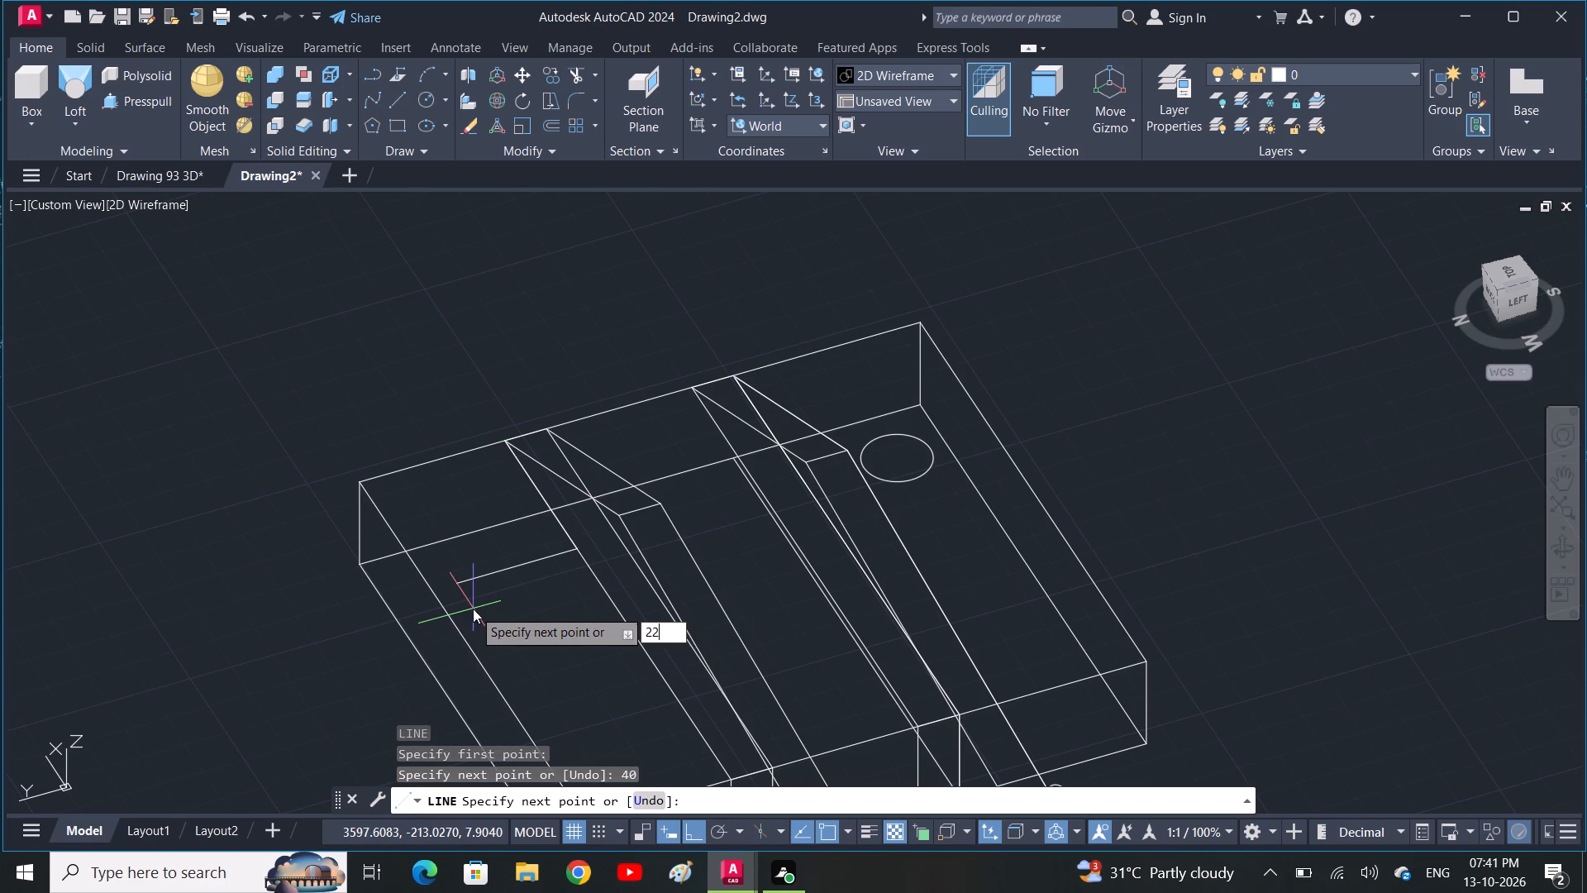
{"action": "key", "text": "space"}
{"action": "key", "text": "space"}
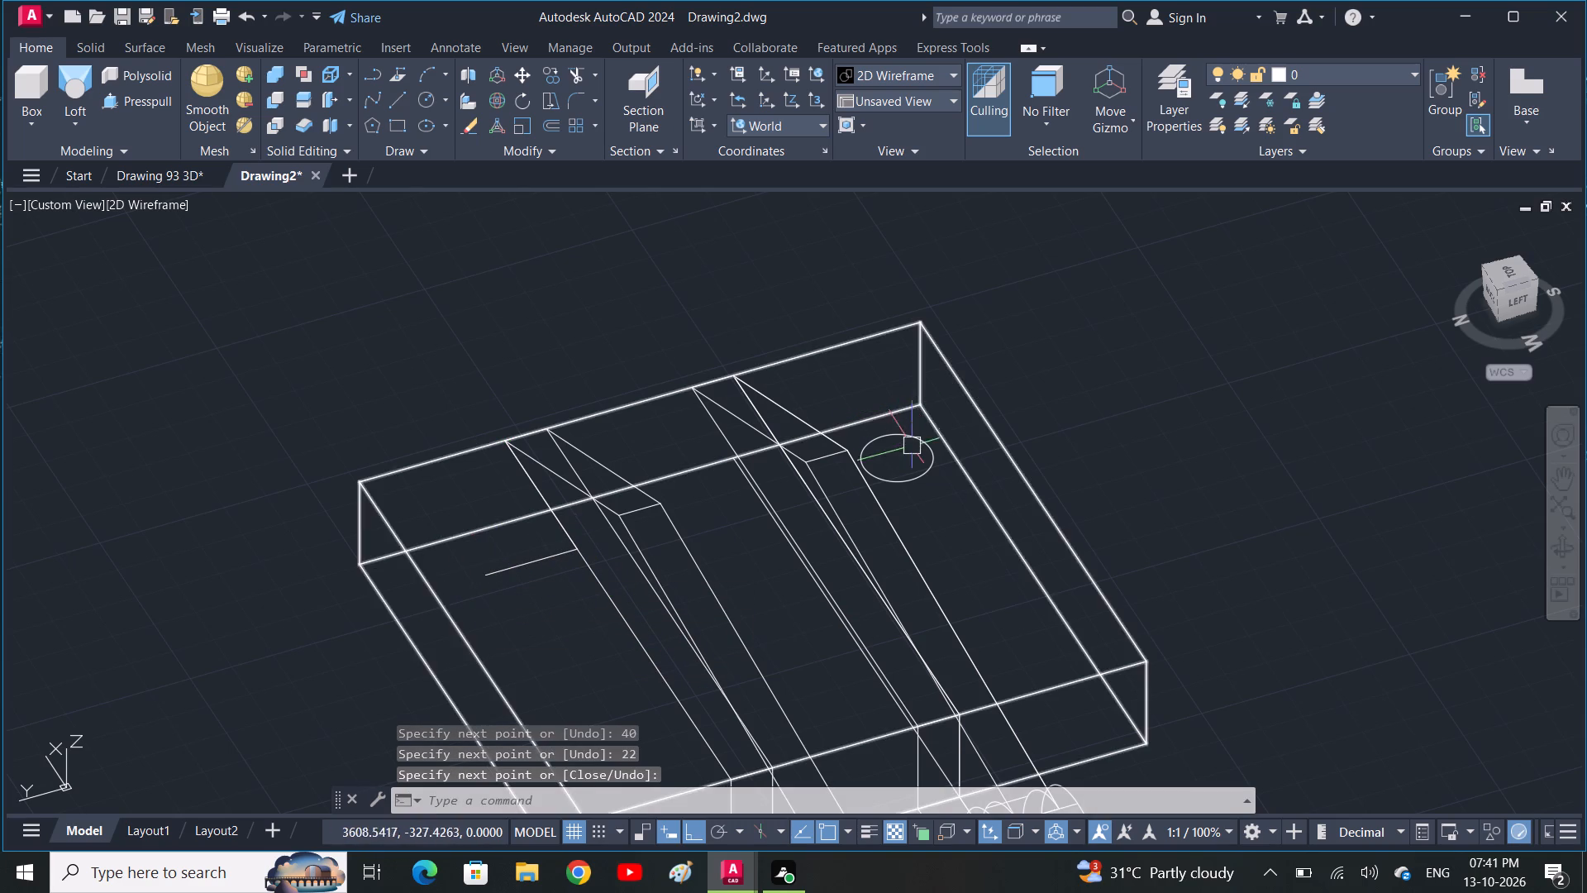
Copy the south side section's circle by its centre to the free end of the 22-unit construction line.
{"action": "left_click", "coordinate": [931, 474]}
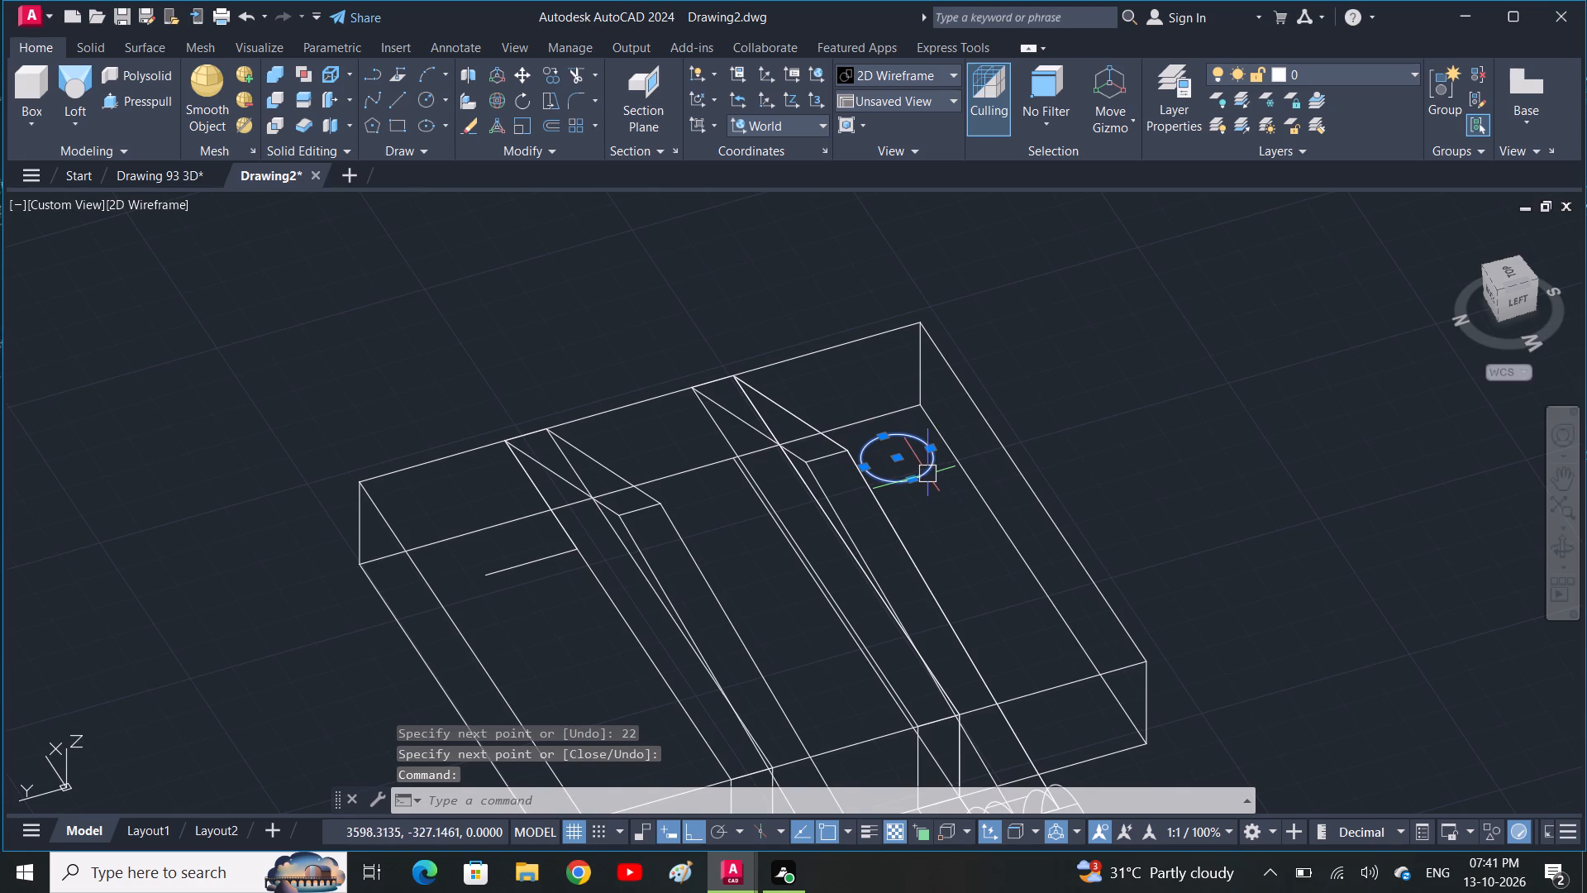
{"action": "key", "text": "c"}
{"action": "key", "text": "o"}
{"action": "key", "text": "space"}
{"action": "left_click", "coordinate": [894, 452]}
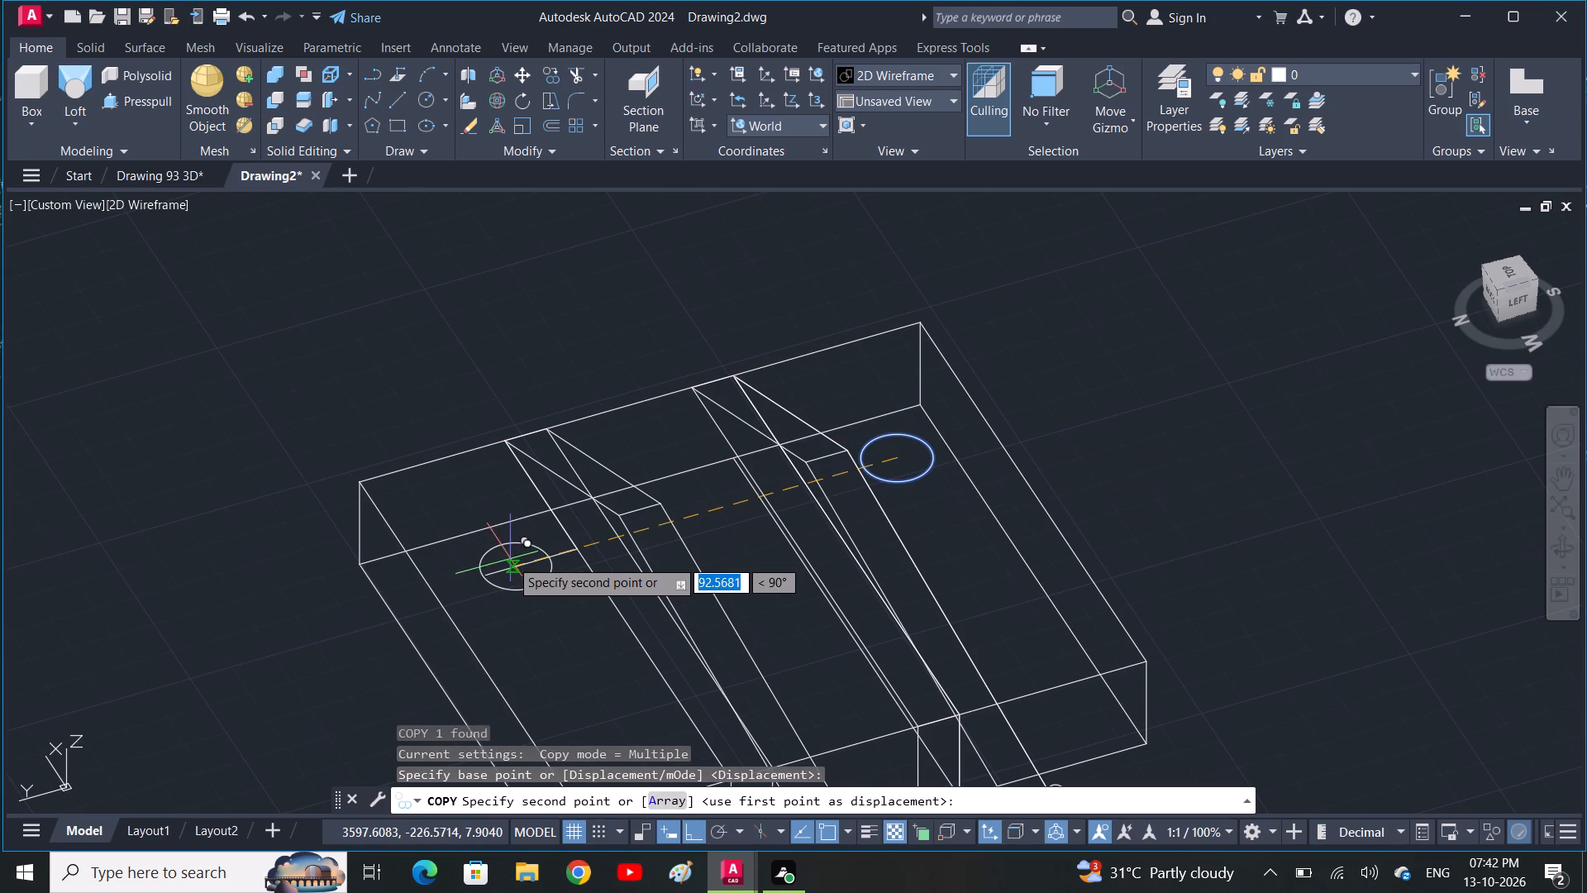
{"action": "left_click", "coordinate": [487, 570]}
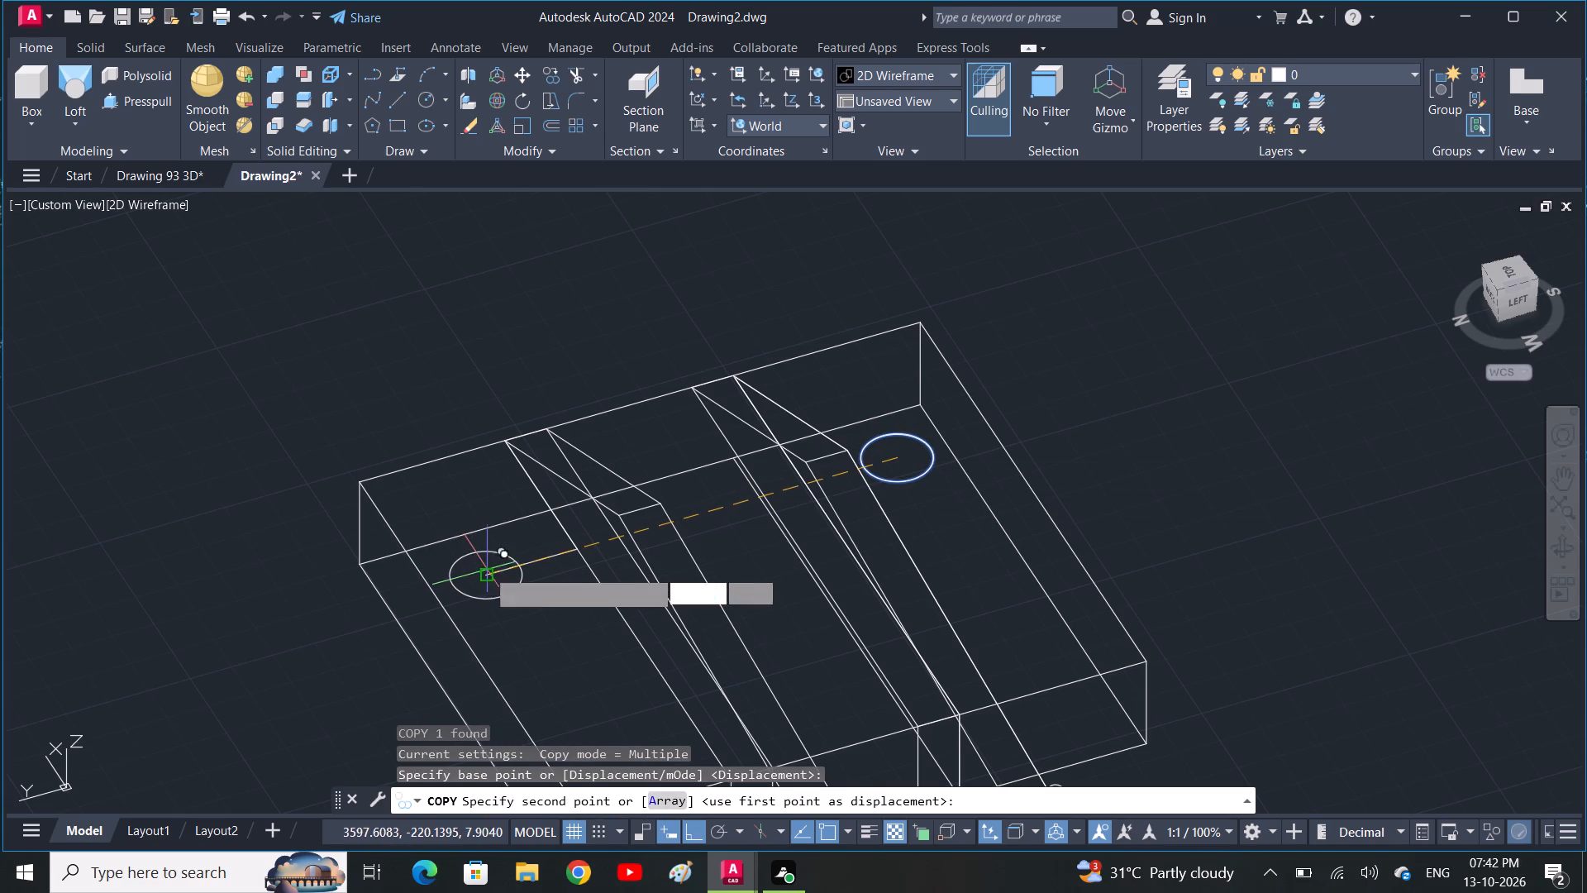
{"action": "key", "text": "space"}
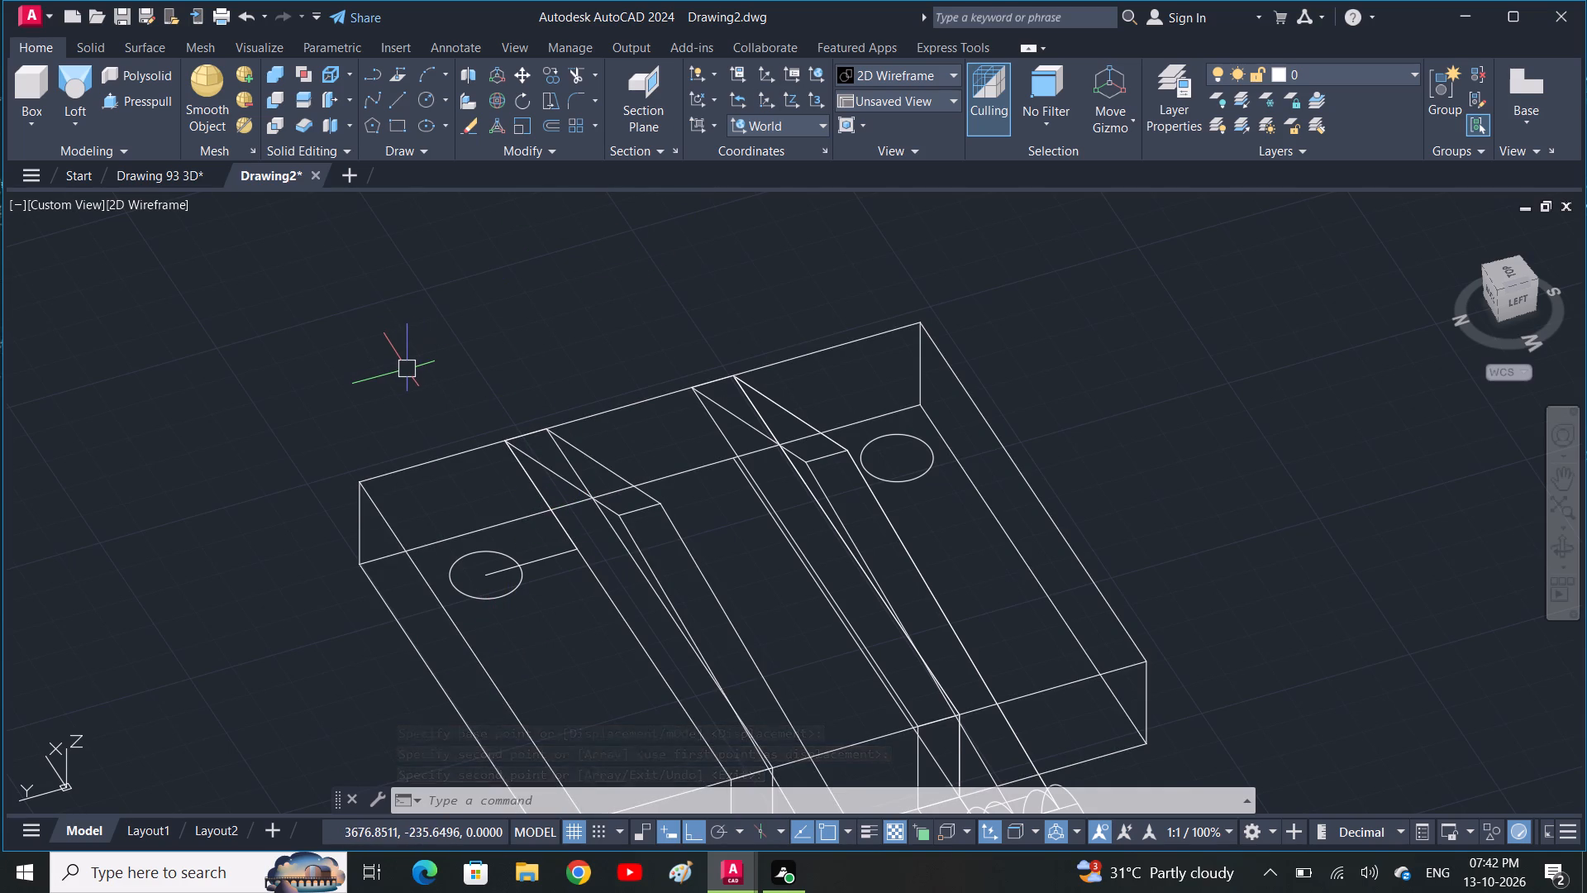
Check the north side section's width from the arm's outer foot corner to the base's outer corner with an aligned dimension.
{"action": "type", "text": "da"}
{"action": "key", "text": "l"}
{"action": "key", "text": "space"}
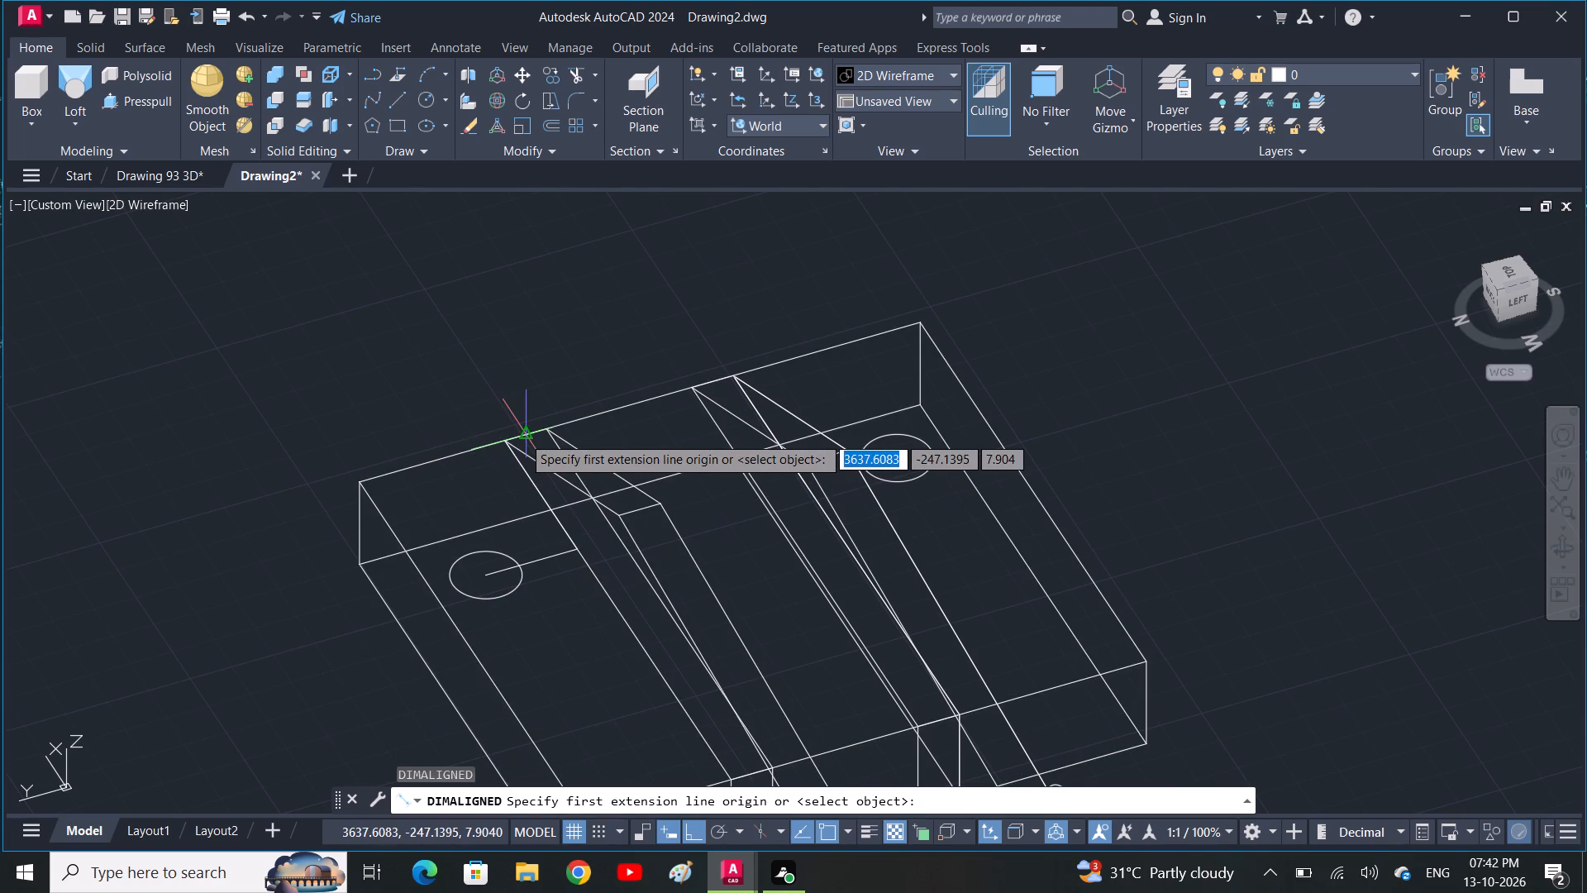
{"action": "left_click", "coordinate": [508, 441]}
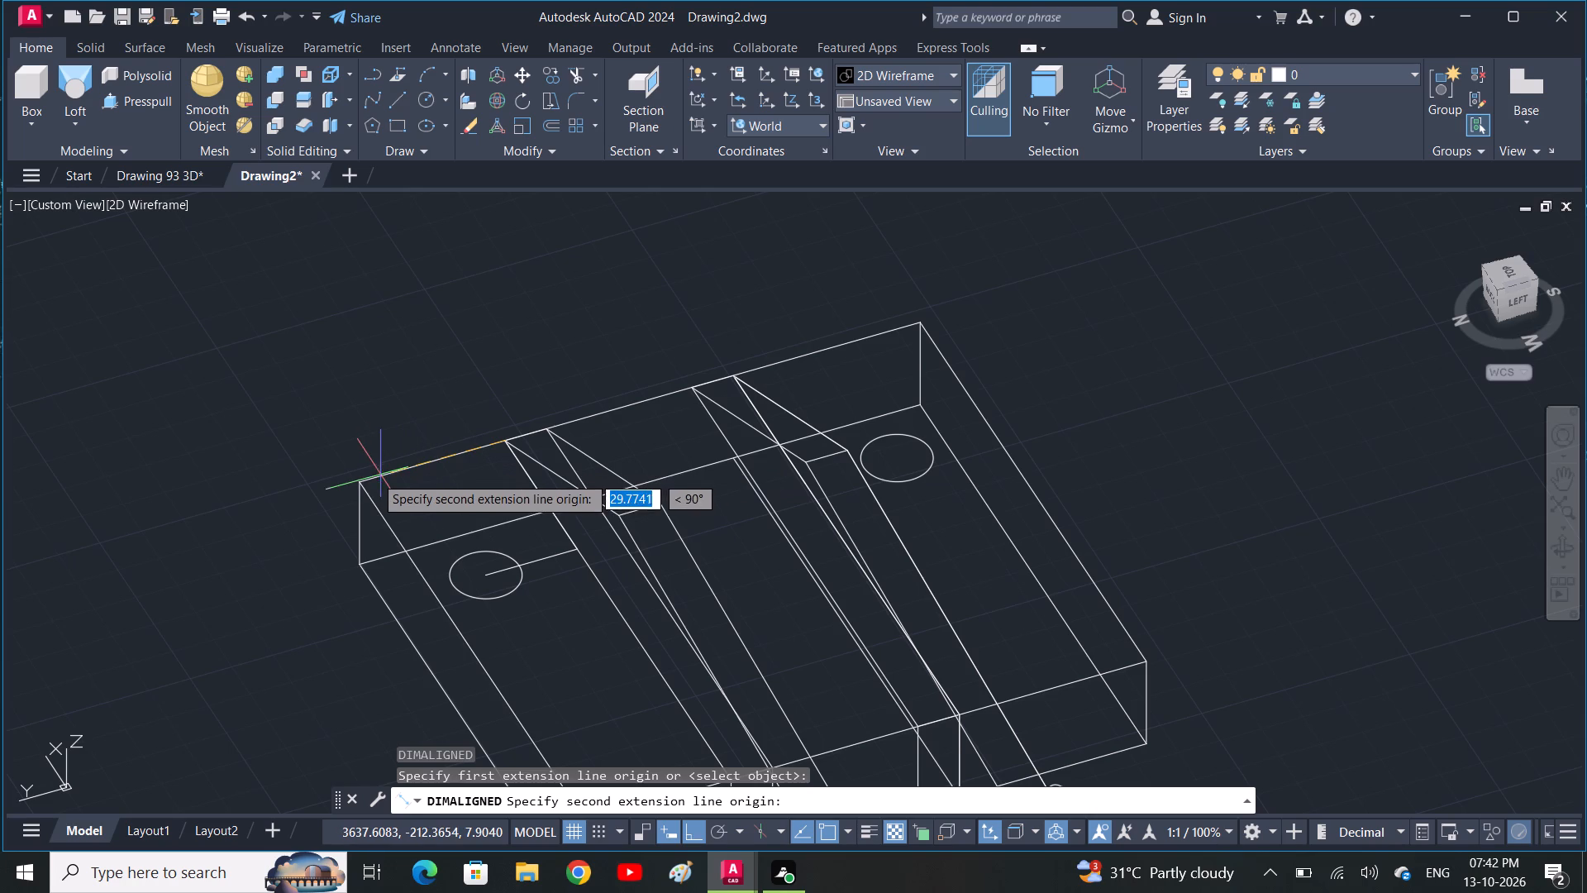
{"action": "left_click", "coordinate": [360, 480]}
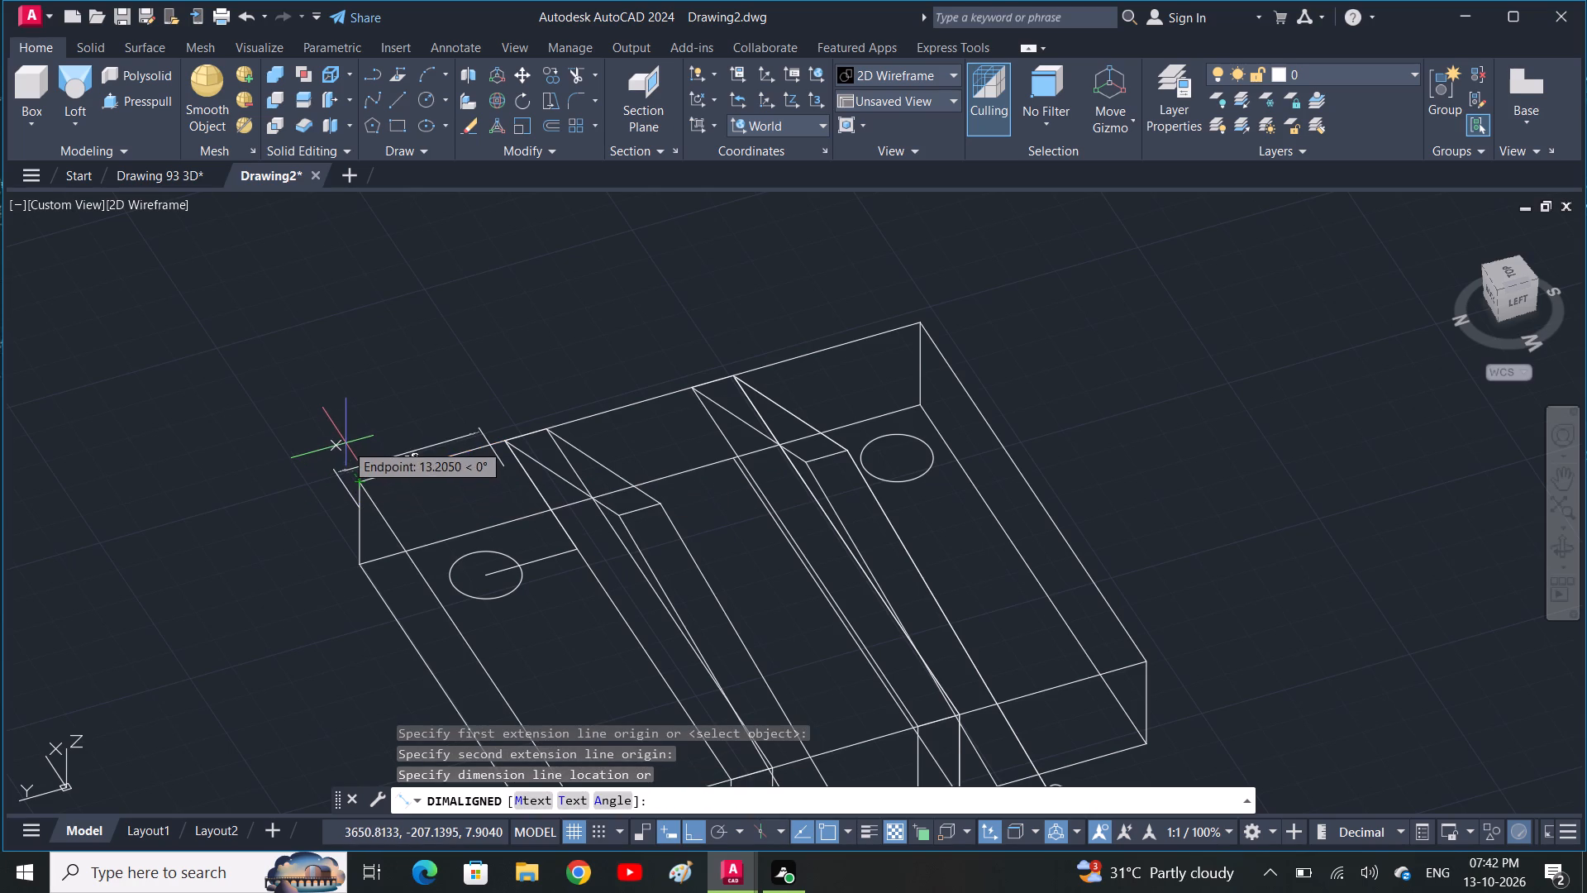
{"action": "key", "text": "Escape"}
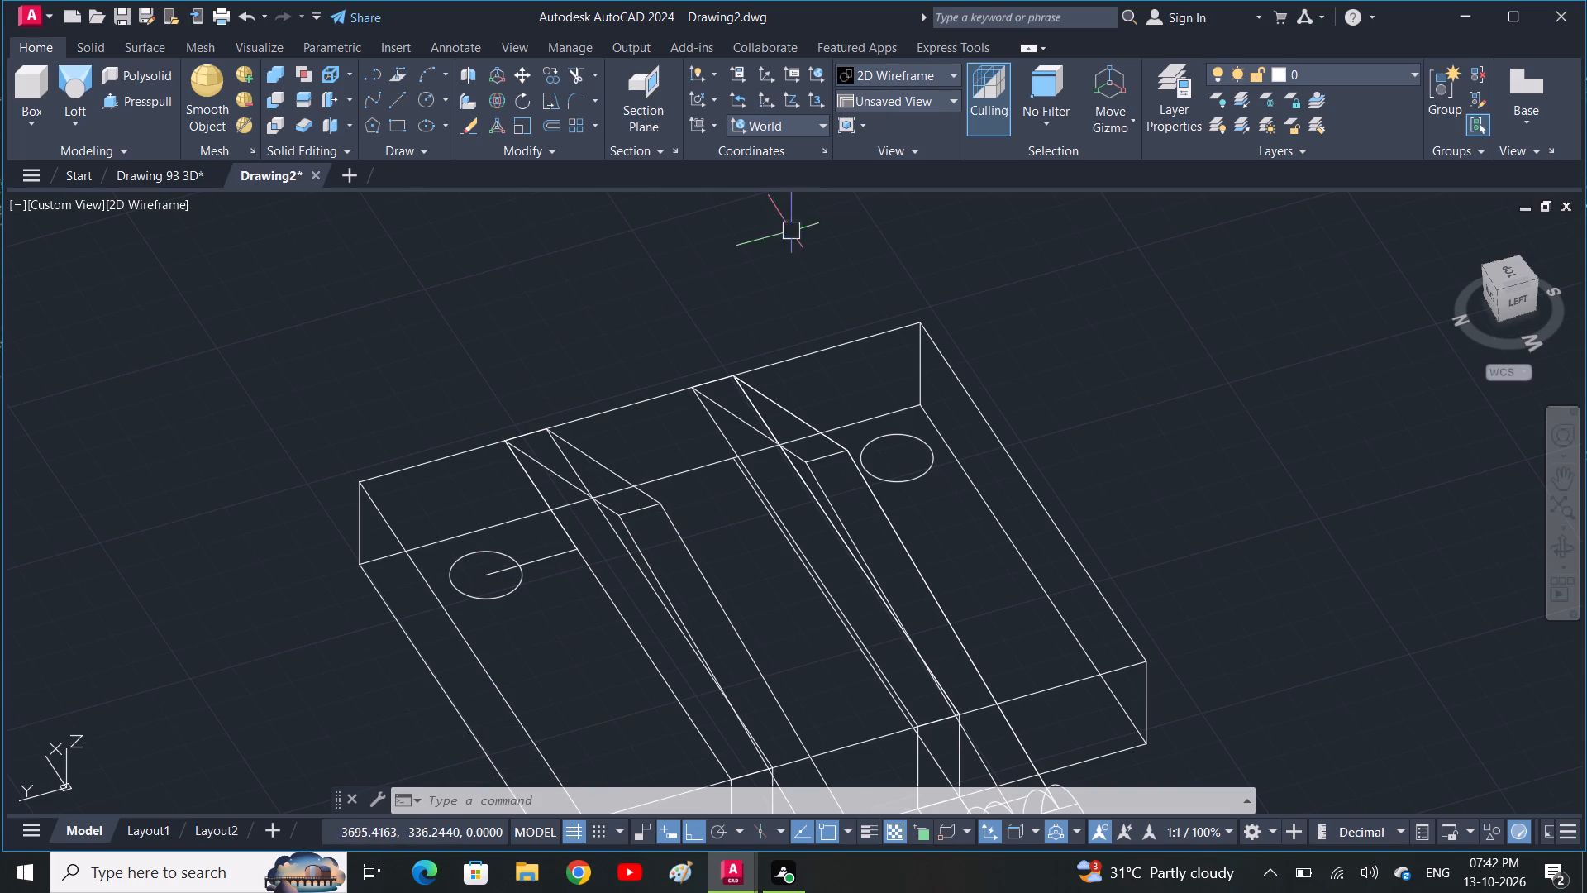
Erase the 22-unit construction line between the north arm and the copied circle.
{"action": "left_click", "coordinate": [541, 557]}
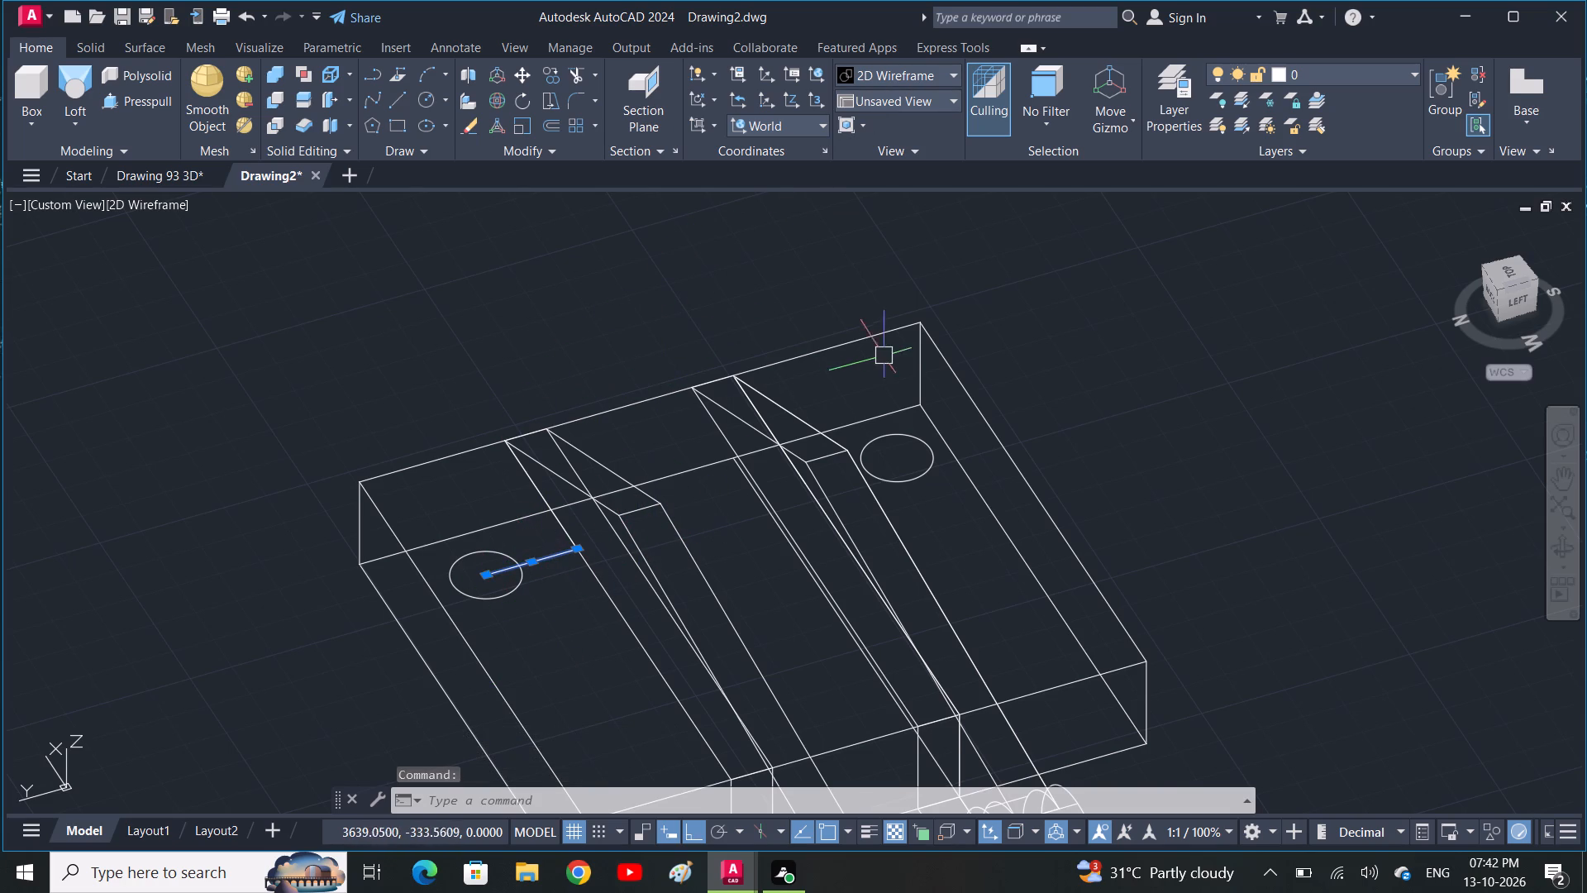
{"action": "key", "text": "Delete"}
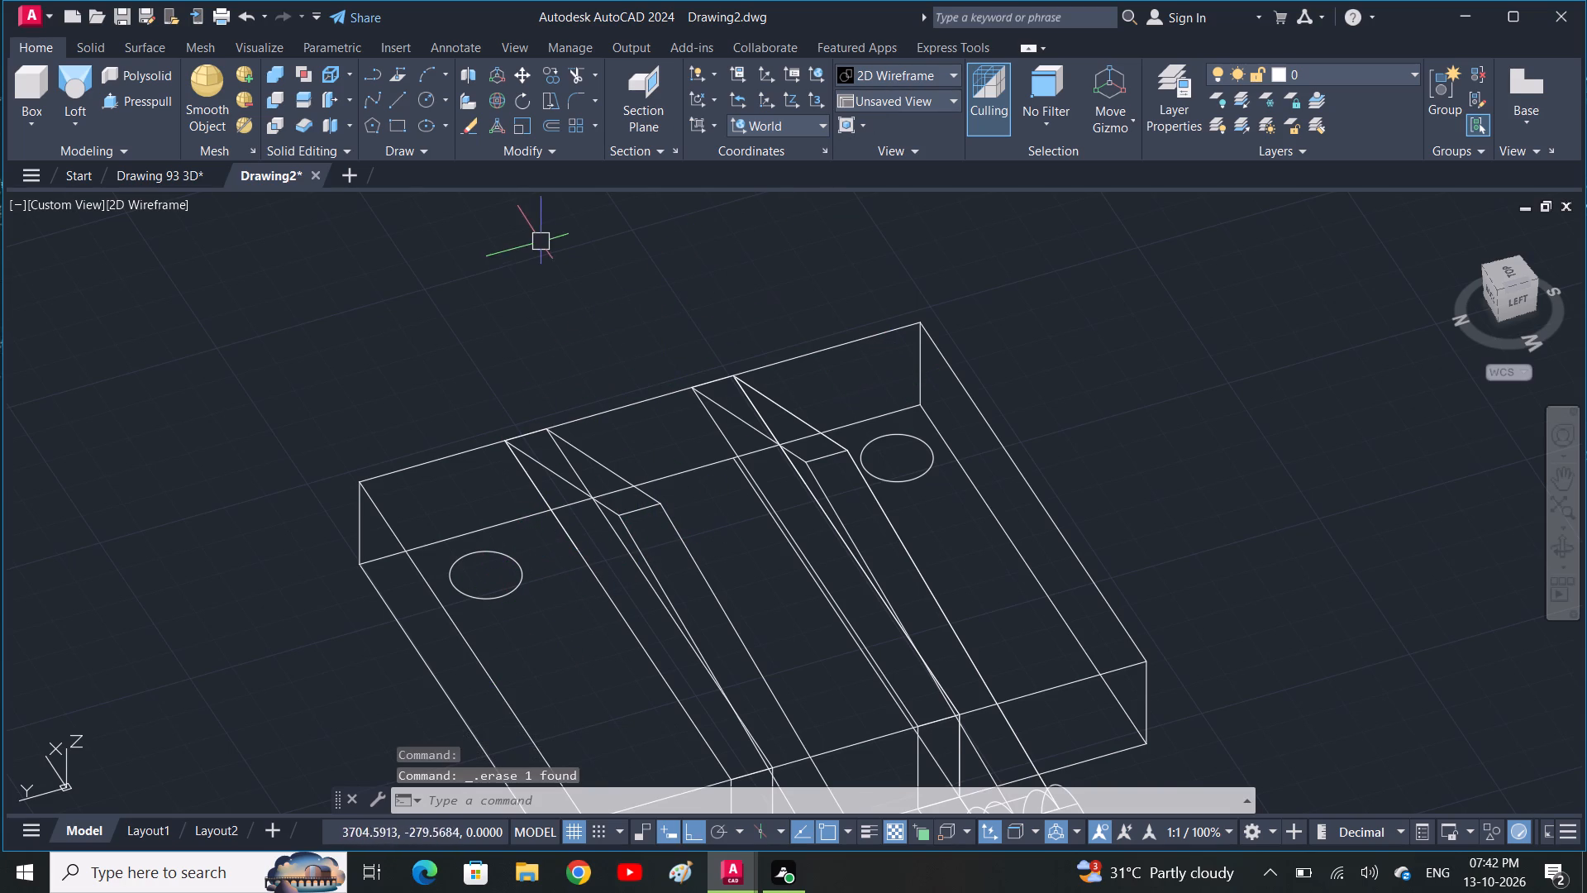
Switch the visual style to Shades of Gray.
{"action": "left_click", "coordinate": [925, 69]}
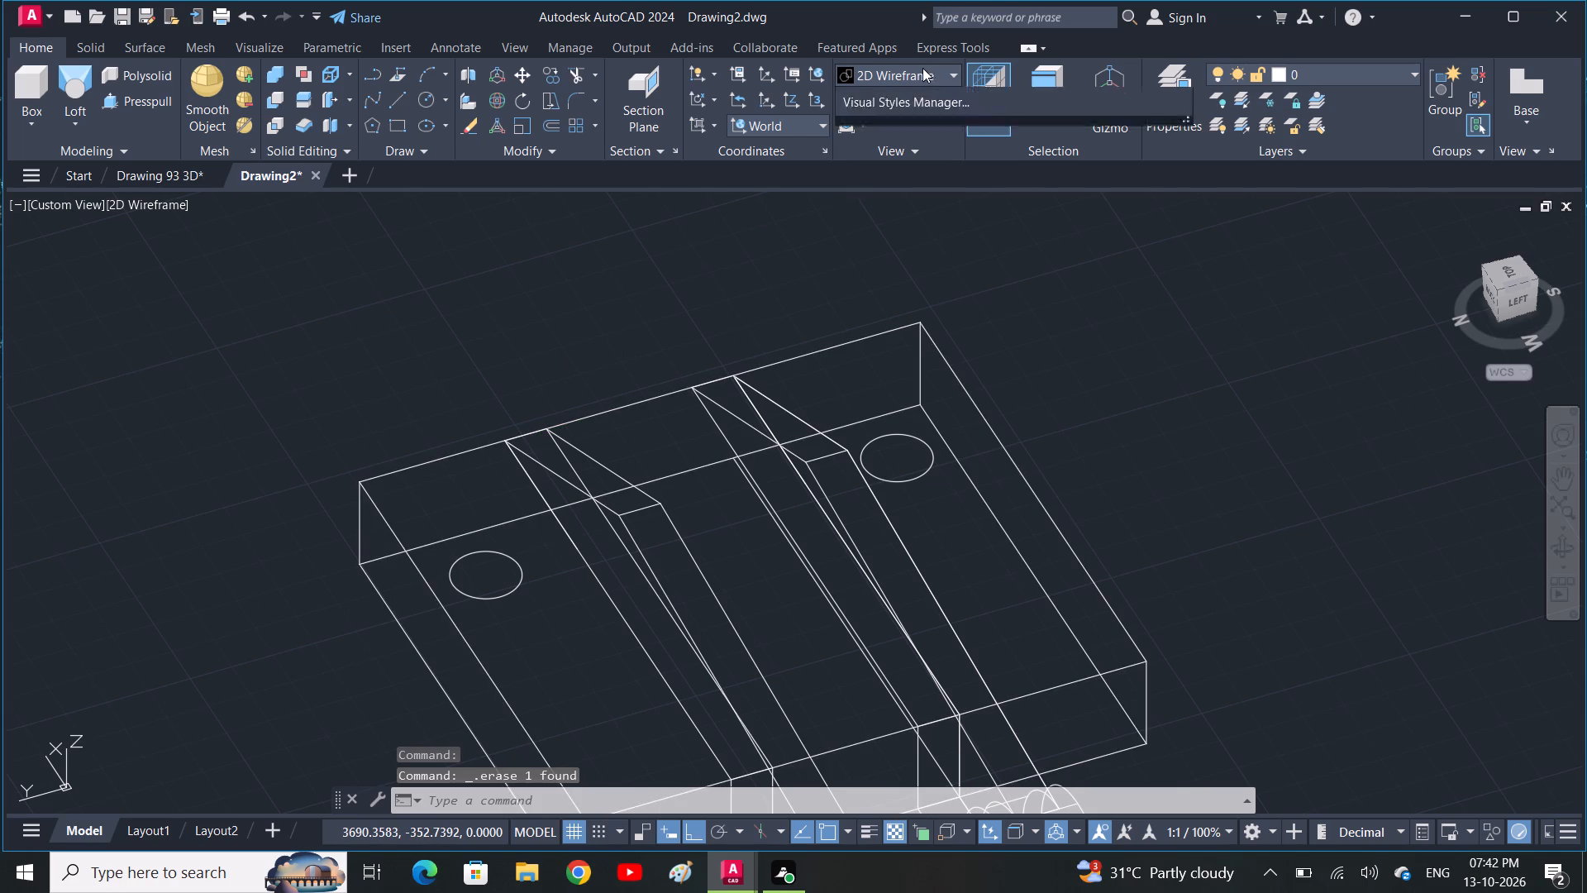
{"action": "left_click", "coordinate": [1041, 198]}
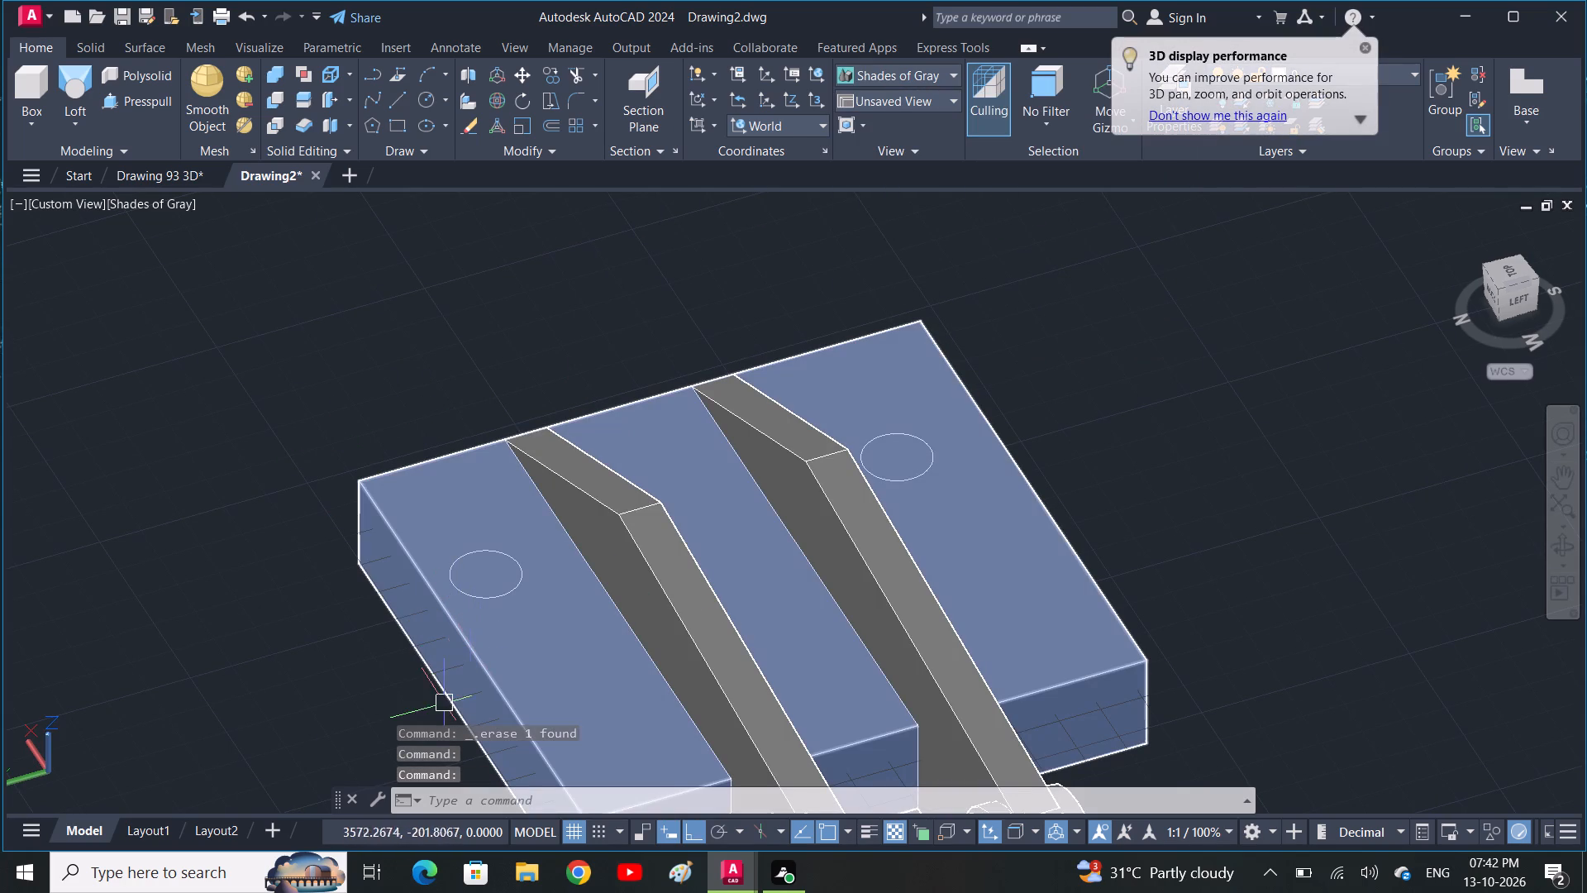
Presspull the outer side face of the north side section outward by 10.
{"action": "left_click", "coordinate": [140, 99]}
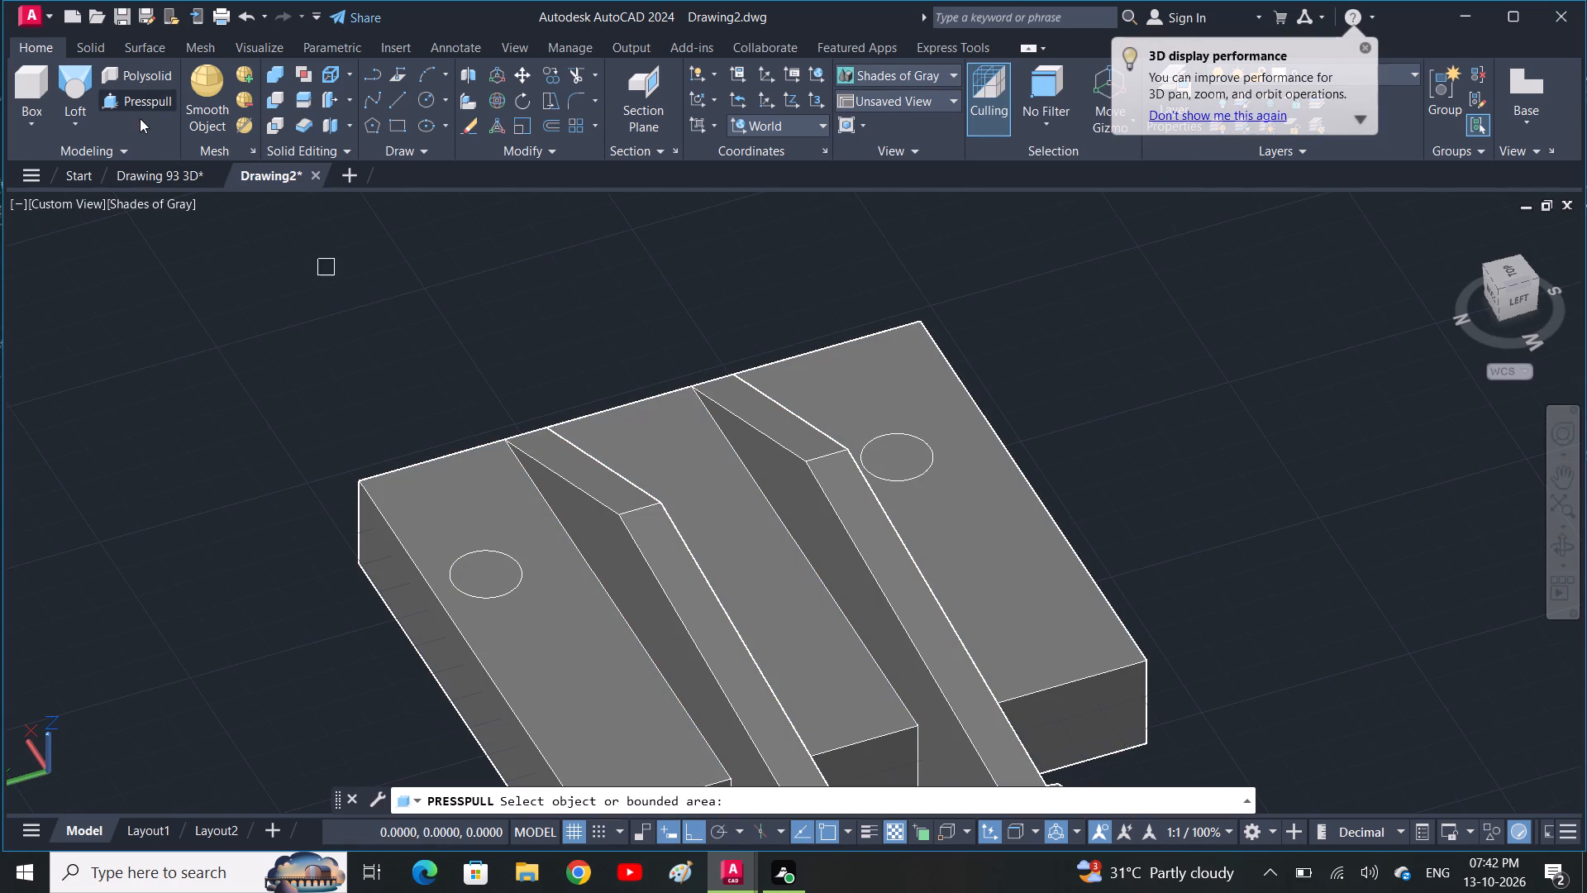
{"action": "left_click", "coordinate": [431, 614]}
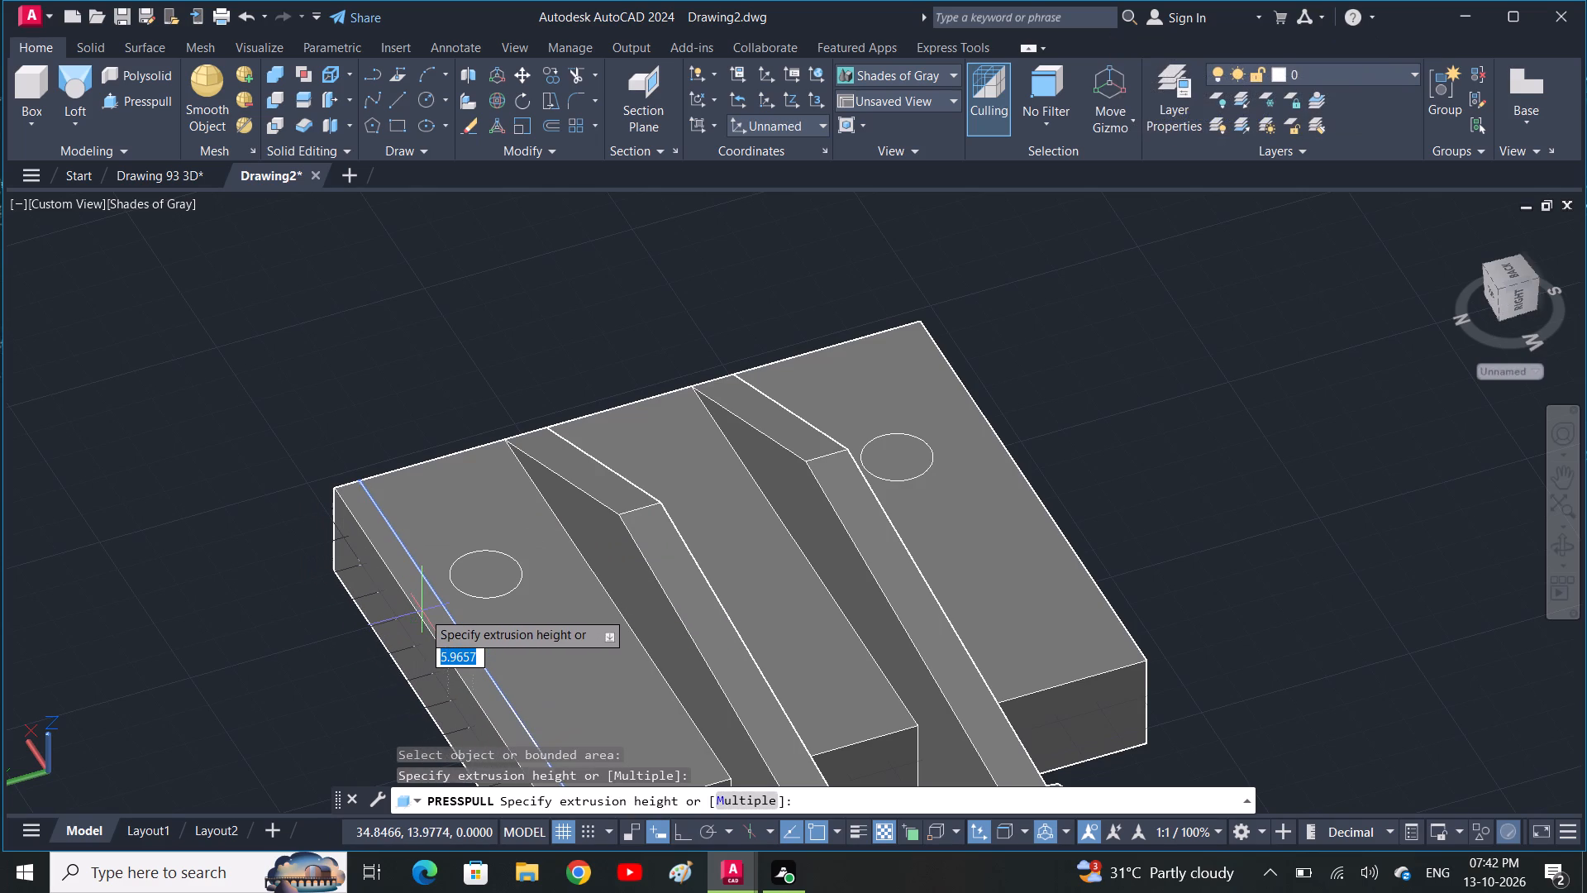
{"action": "type", "text": "10"}
{"action": "key", "text": "space"}
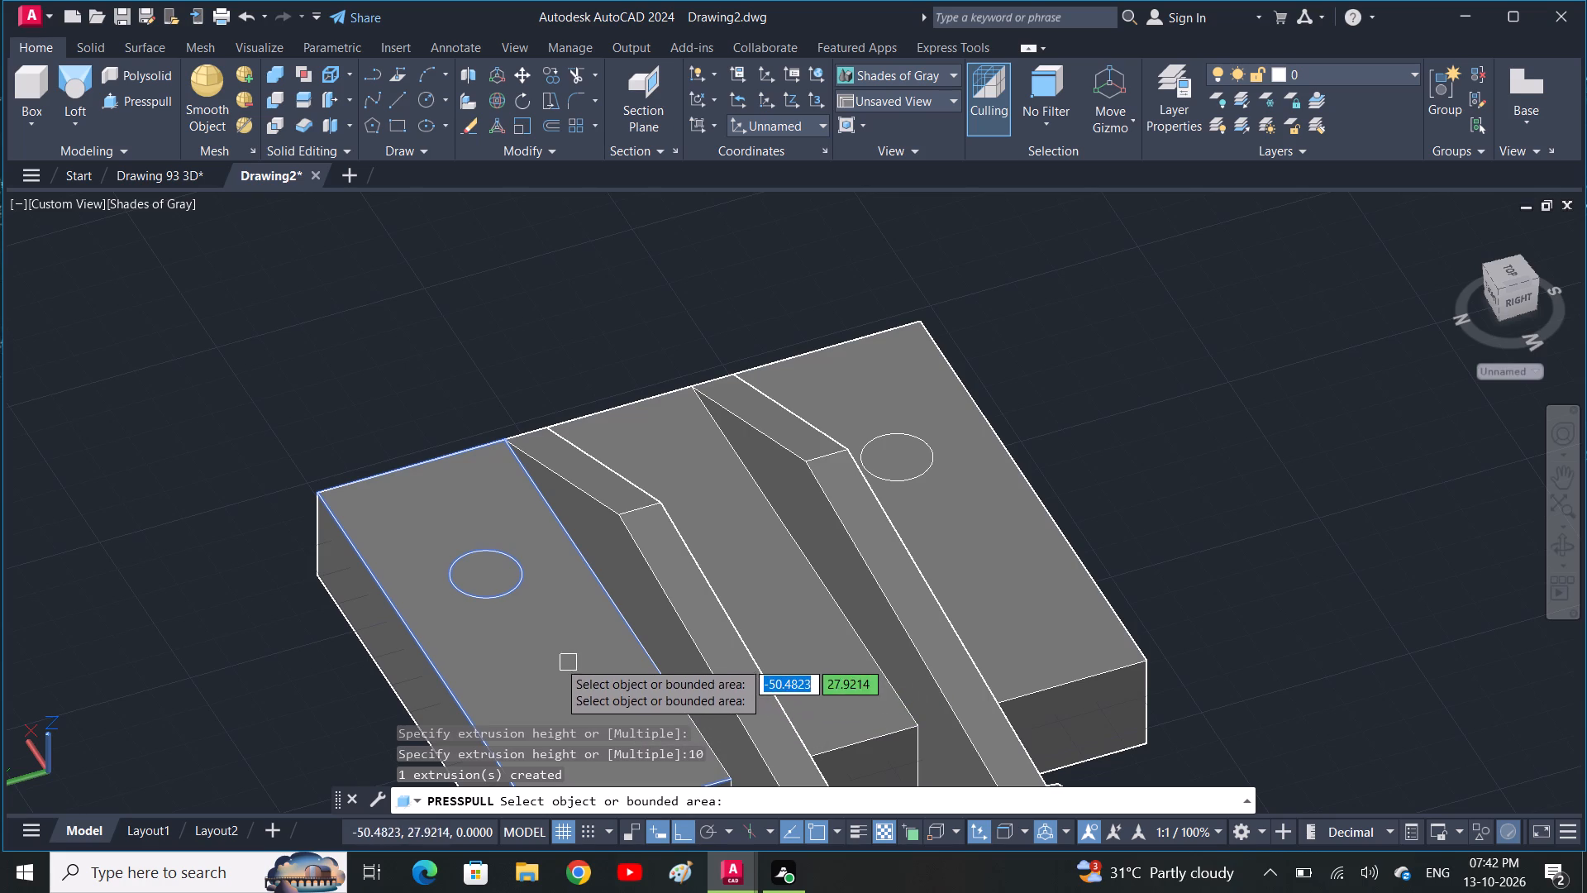
{"action": "key", "text": "Escape"}
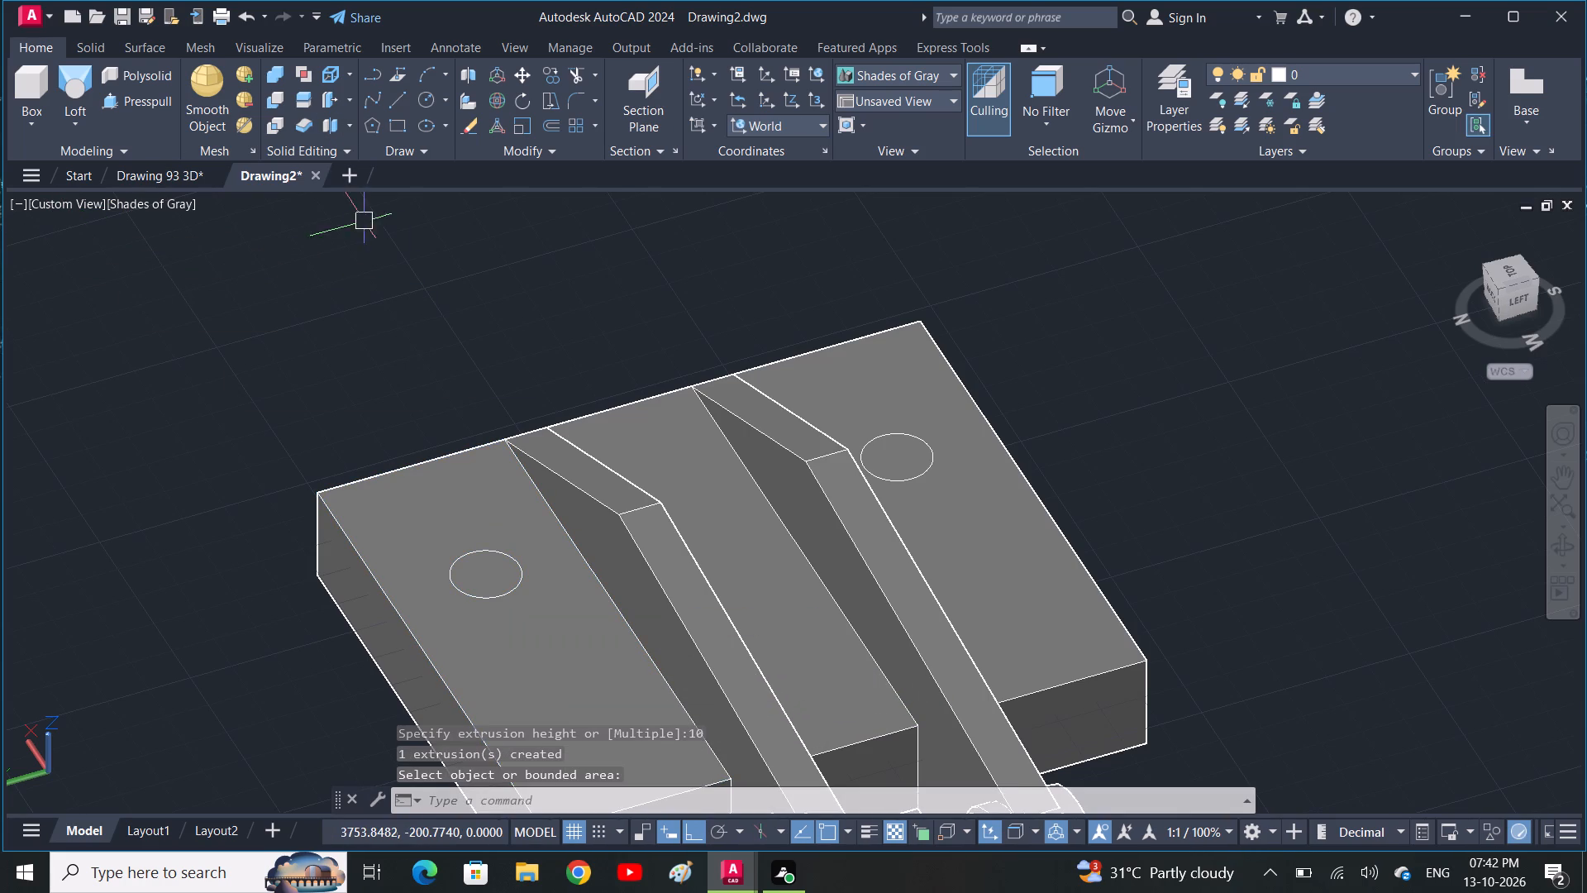
Switch the visual style to 2D Wireframe.
{"action": "left_click", "coordinate": [865, 85]}
{"action": "left_click", "coordinate": [841, 119]}
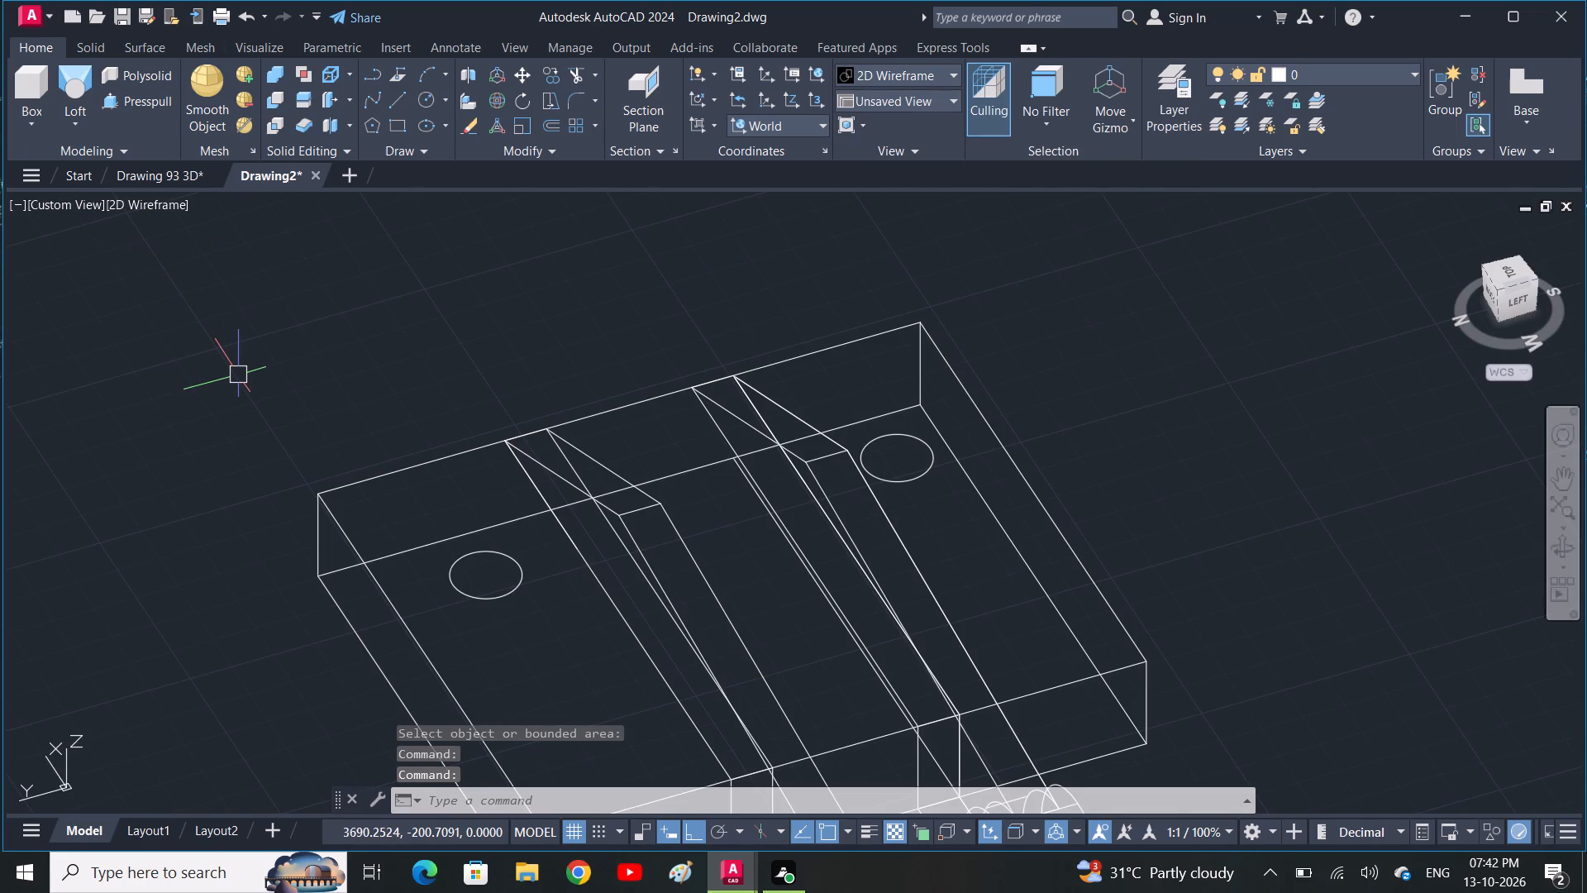
Check the distance from the base's outer north corner to the north arm's inner foot corner with an aligned dimension, then undo it.
{"action": "type", "text": "dal"}
{"action": "key", "text": "space"}
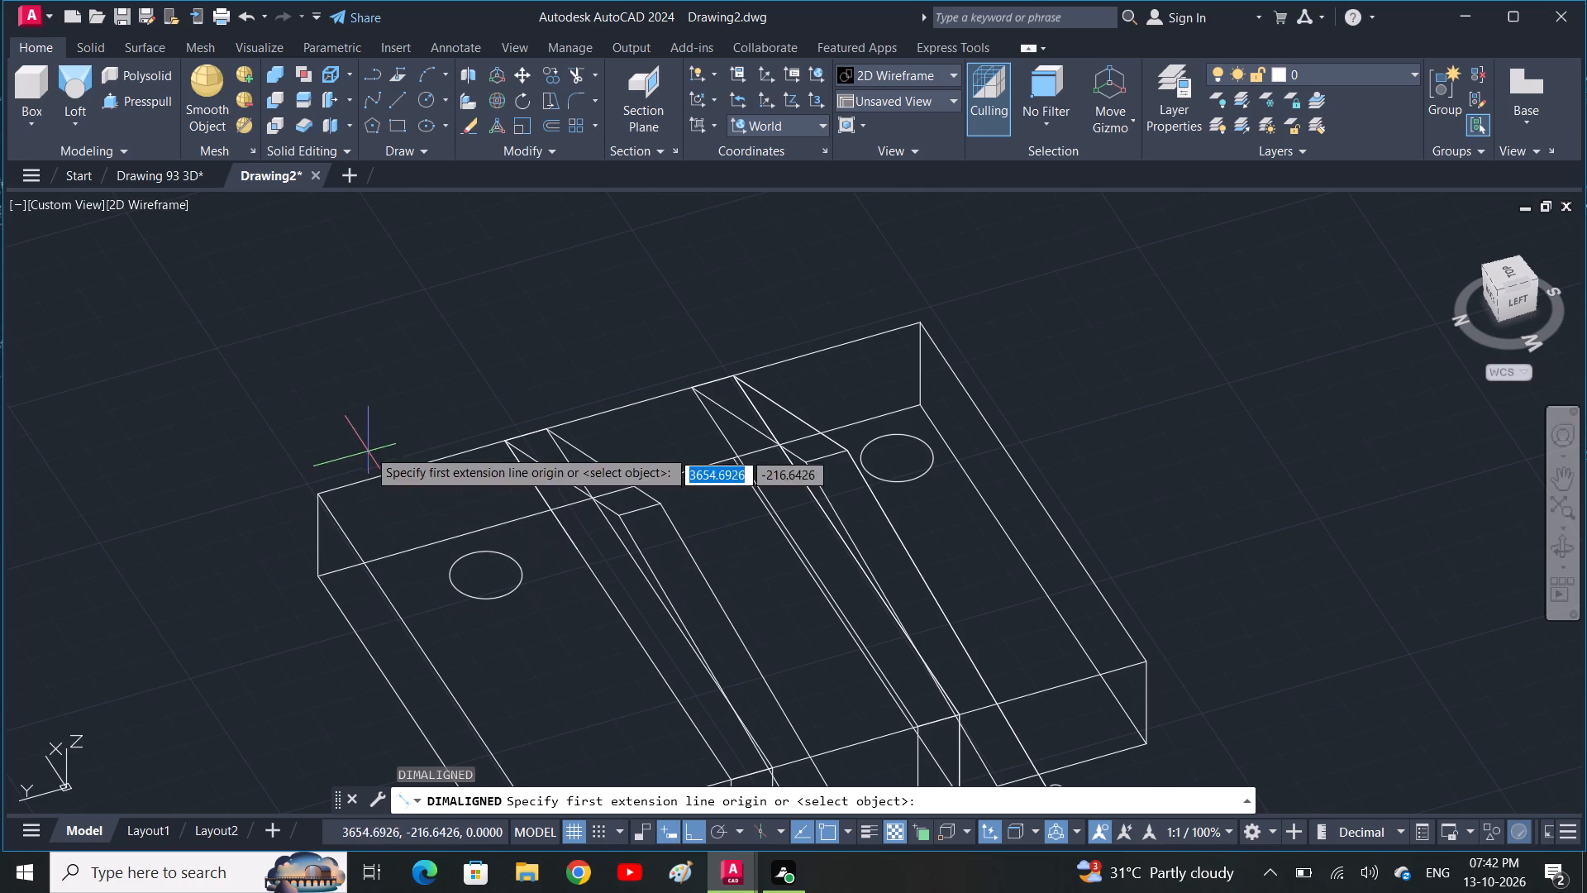
{"action": "left_click", "coordinate": [315, 488]}
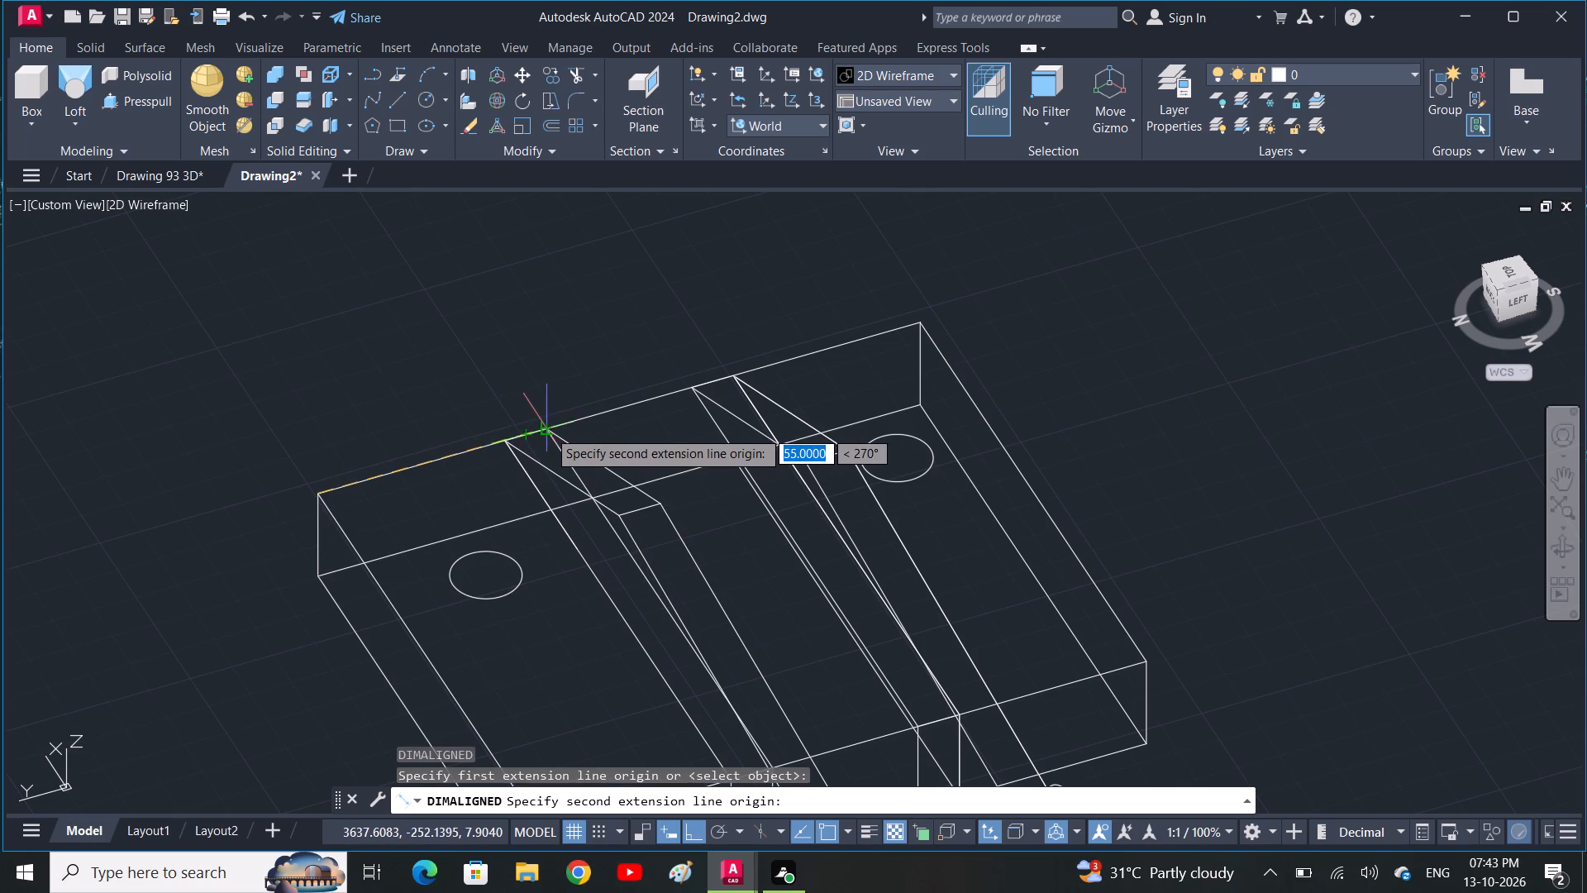
{"action": "left_click", "coordinate": [547, 427]}
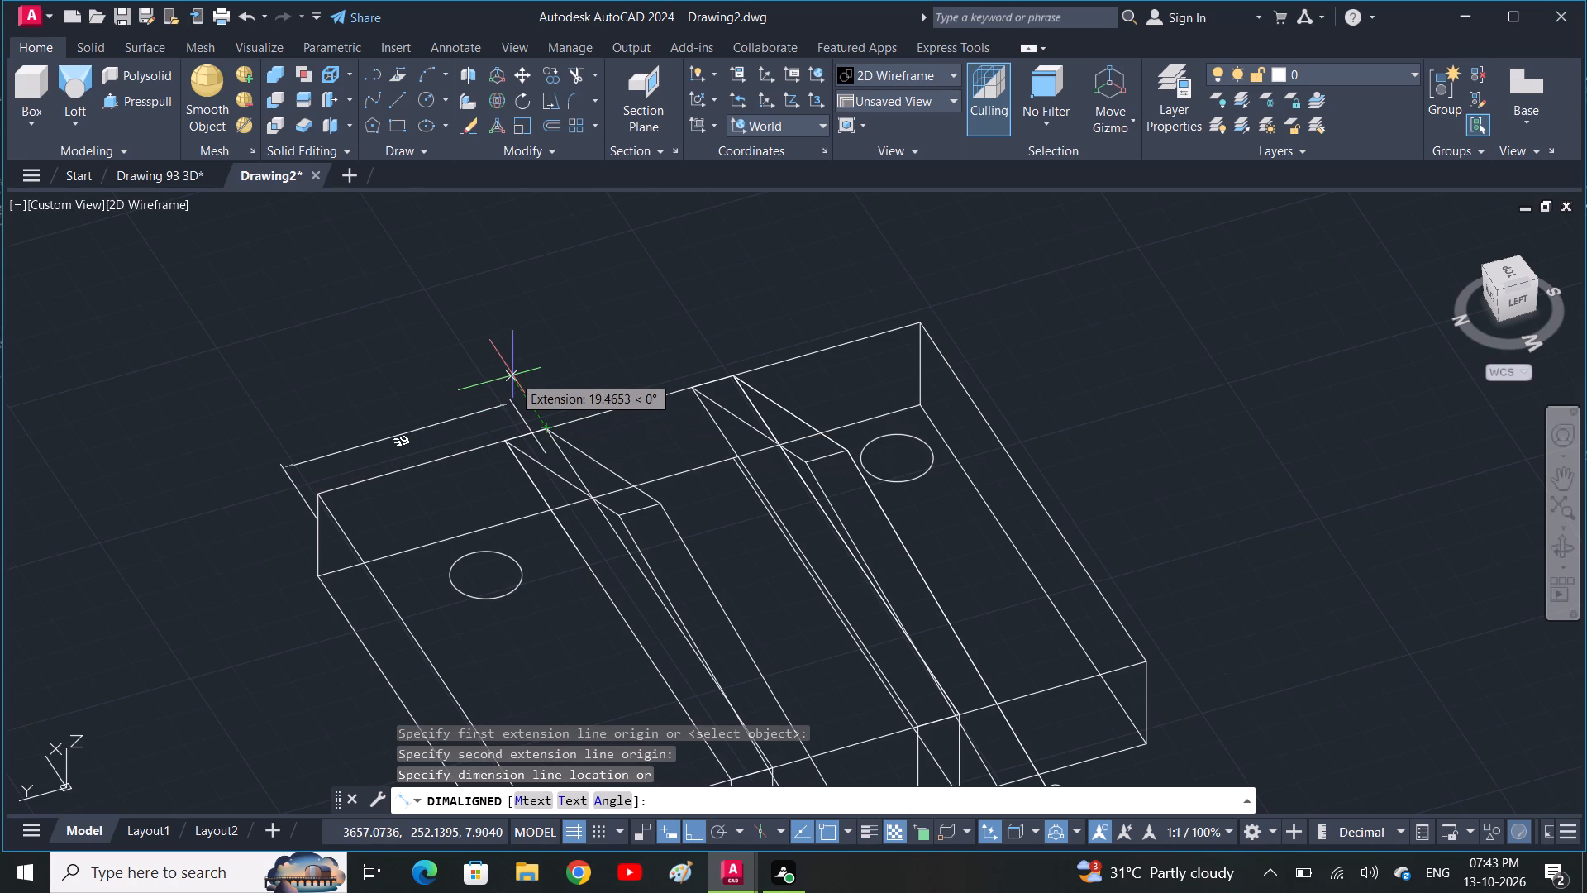
{"action": "left_click", "coordinate": [512, 375]}
{"action": "type", "text": "u"}
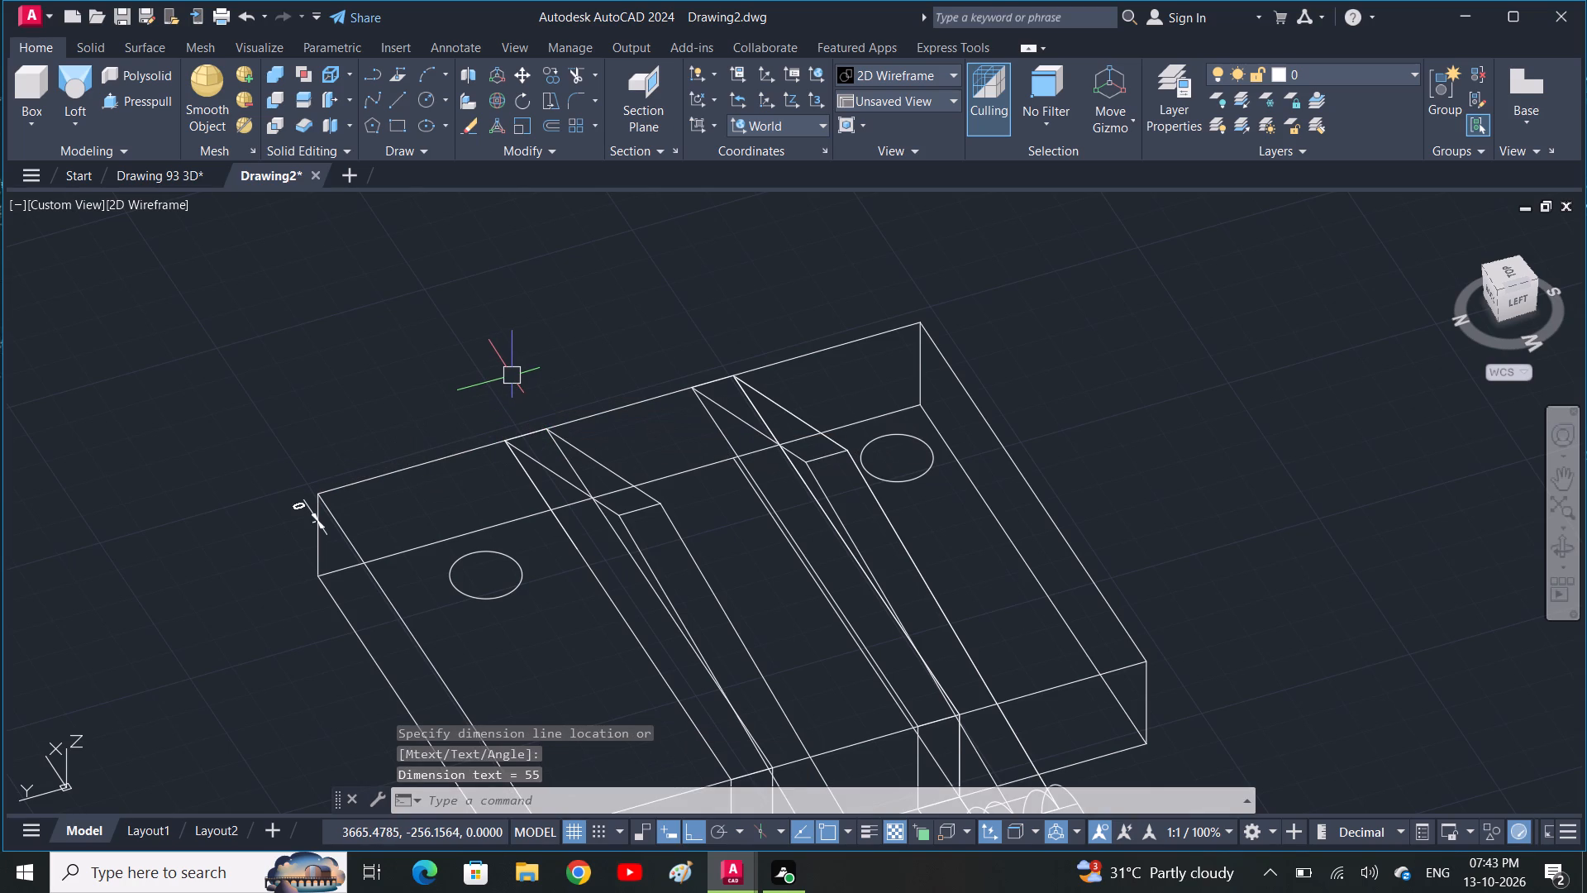
{"action": "key", "text": "space"}
Set the Top view and rotate it a quarter turn clockwise, framing the base with its two arms and circles.
{"action": "middle_click_drag", "start_coordinate": [544, 378], "coordinate": [557, 380], "text": "shift"}
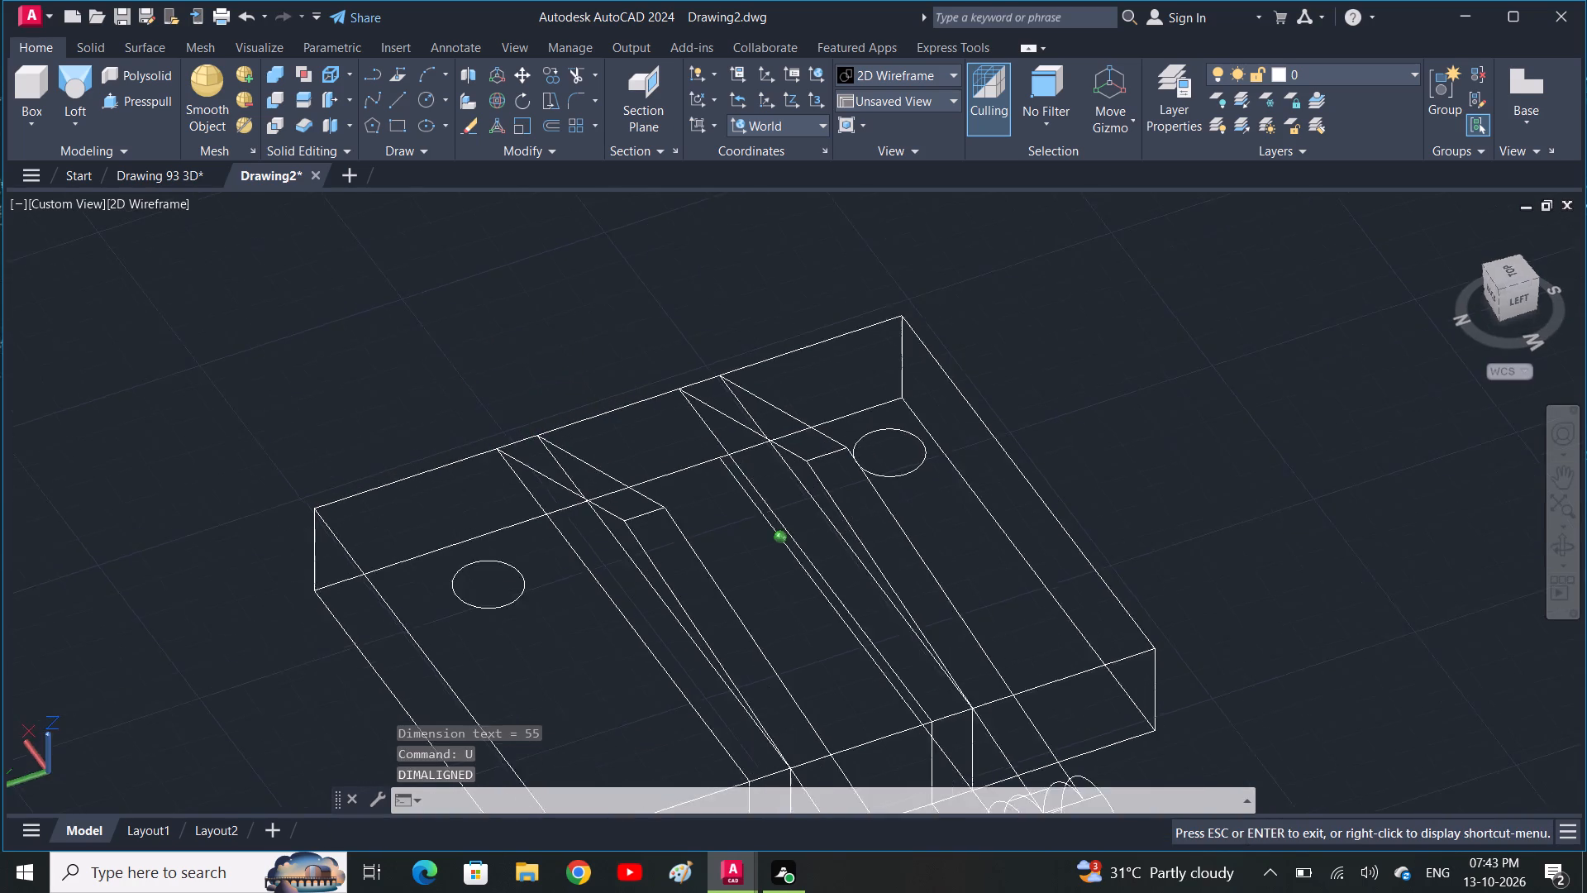
{"action": "middle_click_drag", "start_coordinate": [557, 380], "coordinate": [976, 297], "text": "shift"}
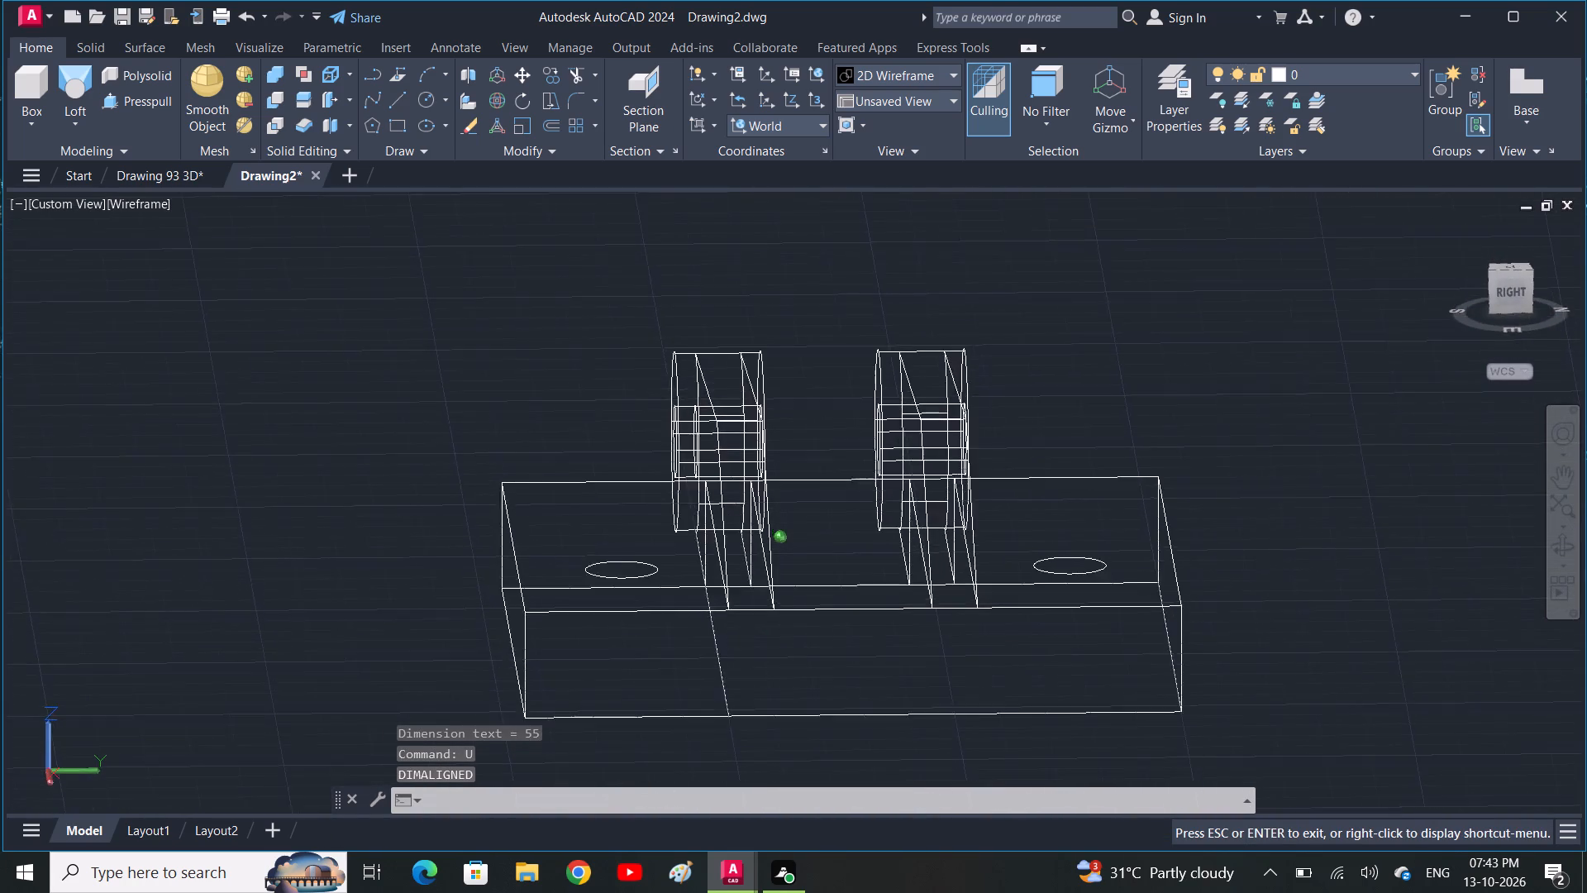
{"action": "middle_click_drag", "start_coordinate": [976, 297], "coordinate": [954, 596], "text": "shift"}
{"action": "scroll", "coordinate": [927, 540], "scroll_direction": "down", "scroll_amount": 1}
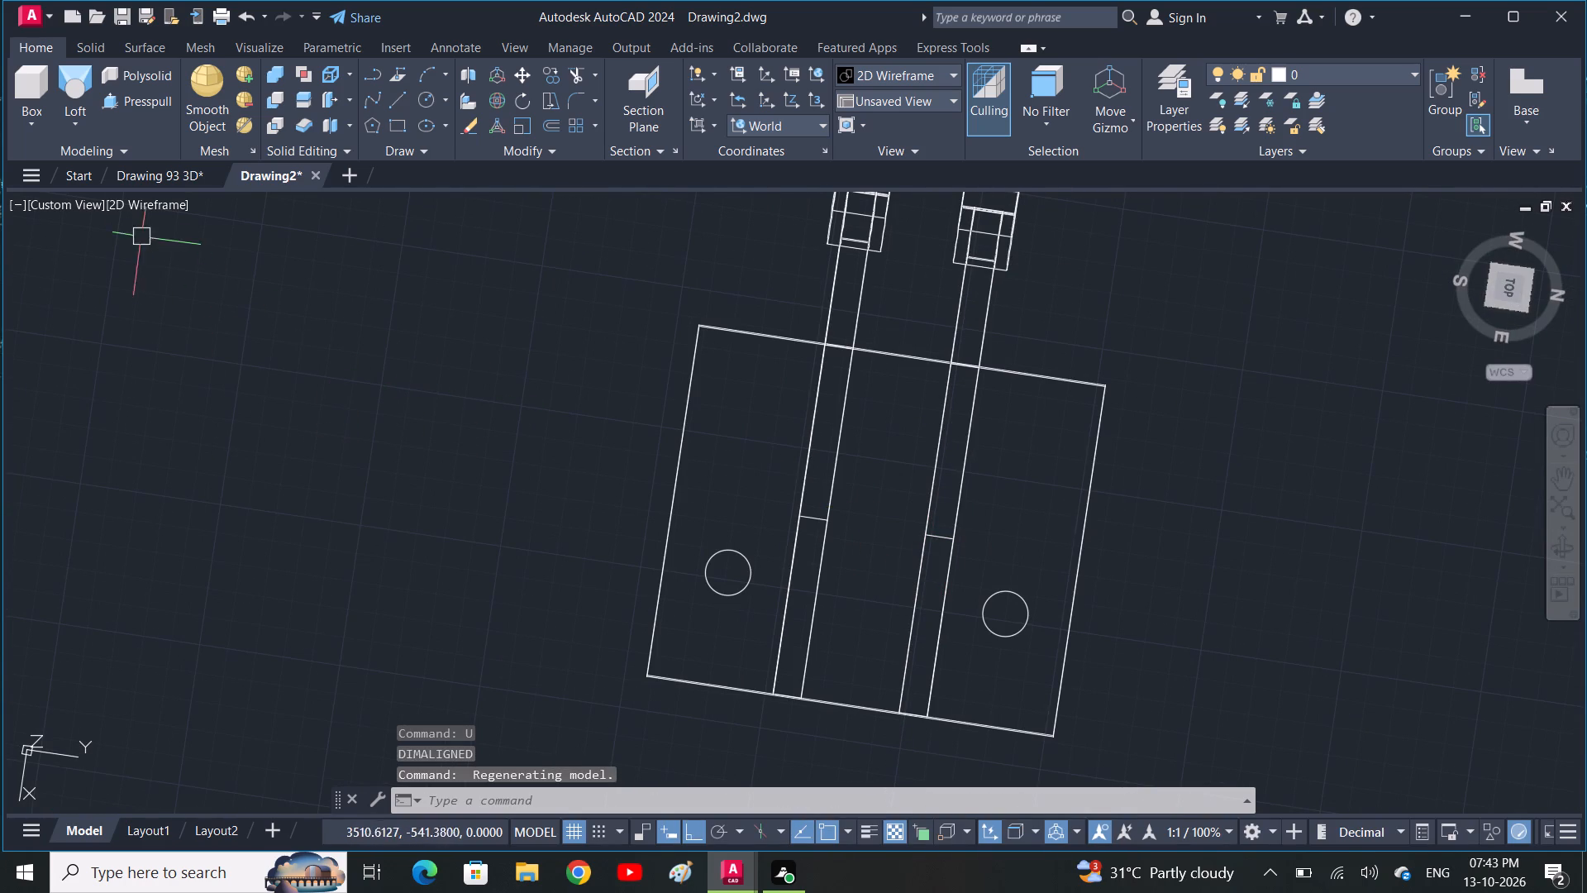
{"action": "left_click", "coordinate": [141, 206]}
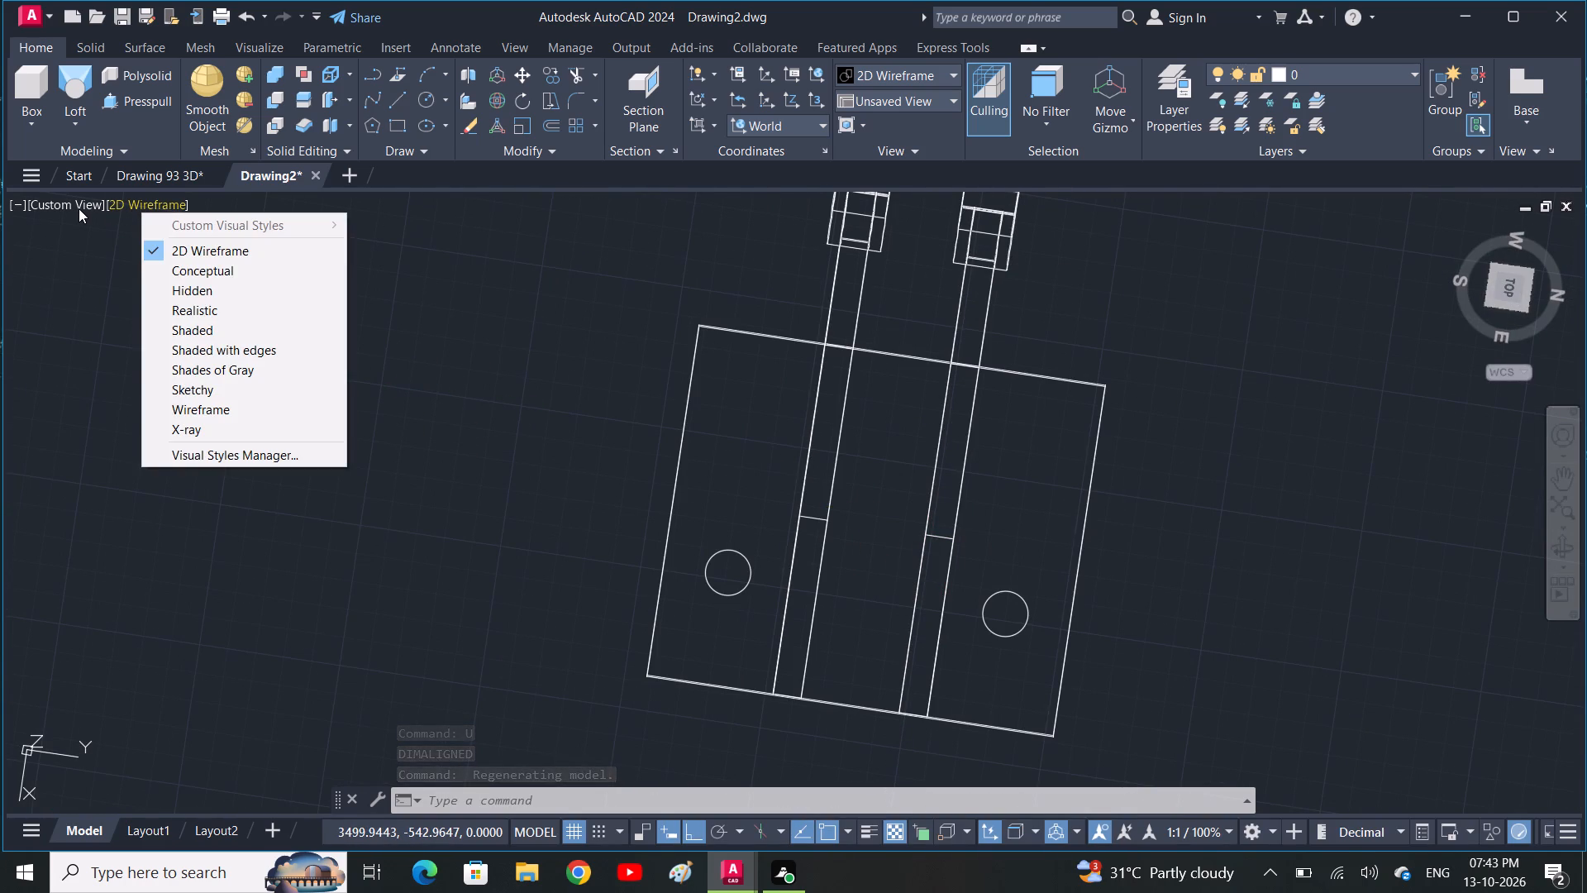
{"action": "left_click", "coordinate": [77, 206]}
{"action": "left_click", "coordinate": [147, 244]}
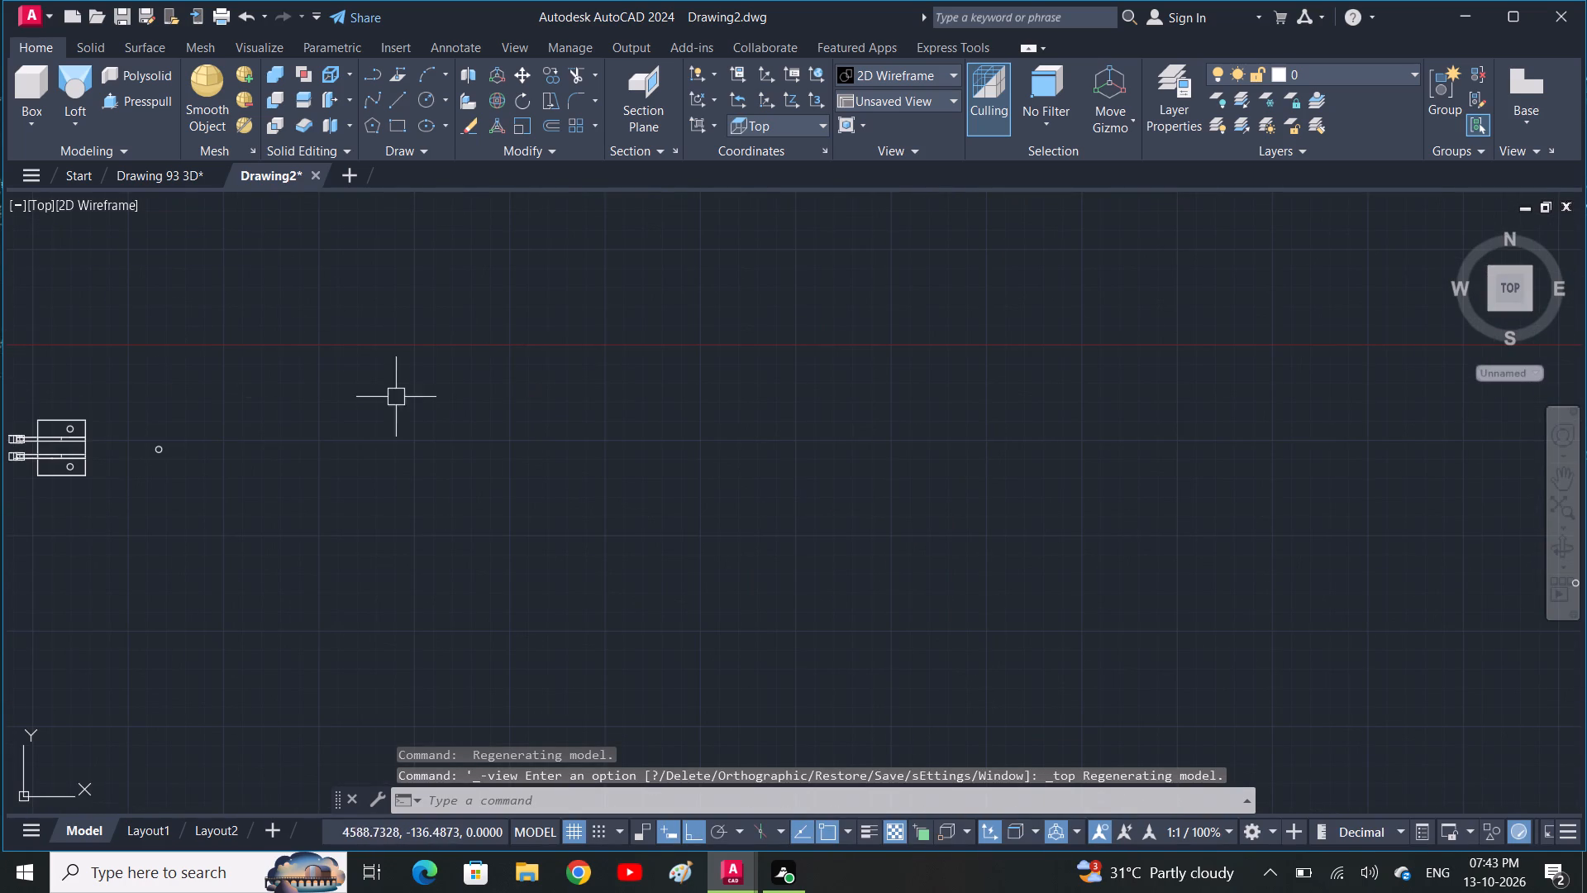
{"action": "middle_click_drag", "start_coordinate": [184, 438], "coordinate": [701, 521]}
{"action": "scroll", "coordinate": [702, 523], "scroll_direction": "down", "scroll_amount": 1}
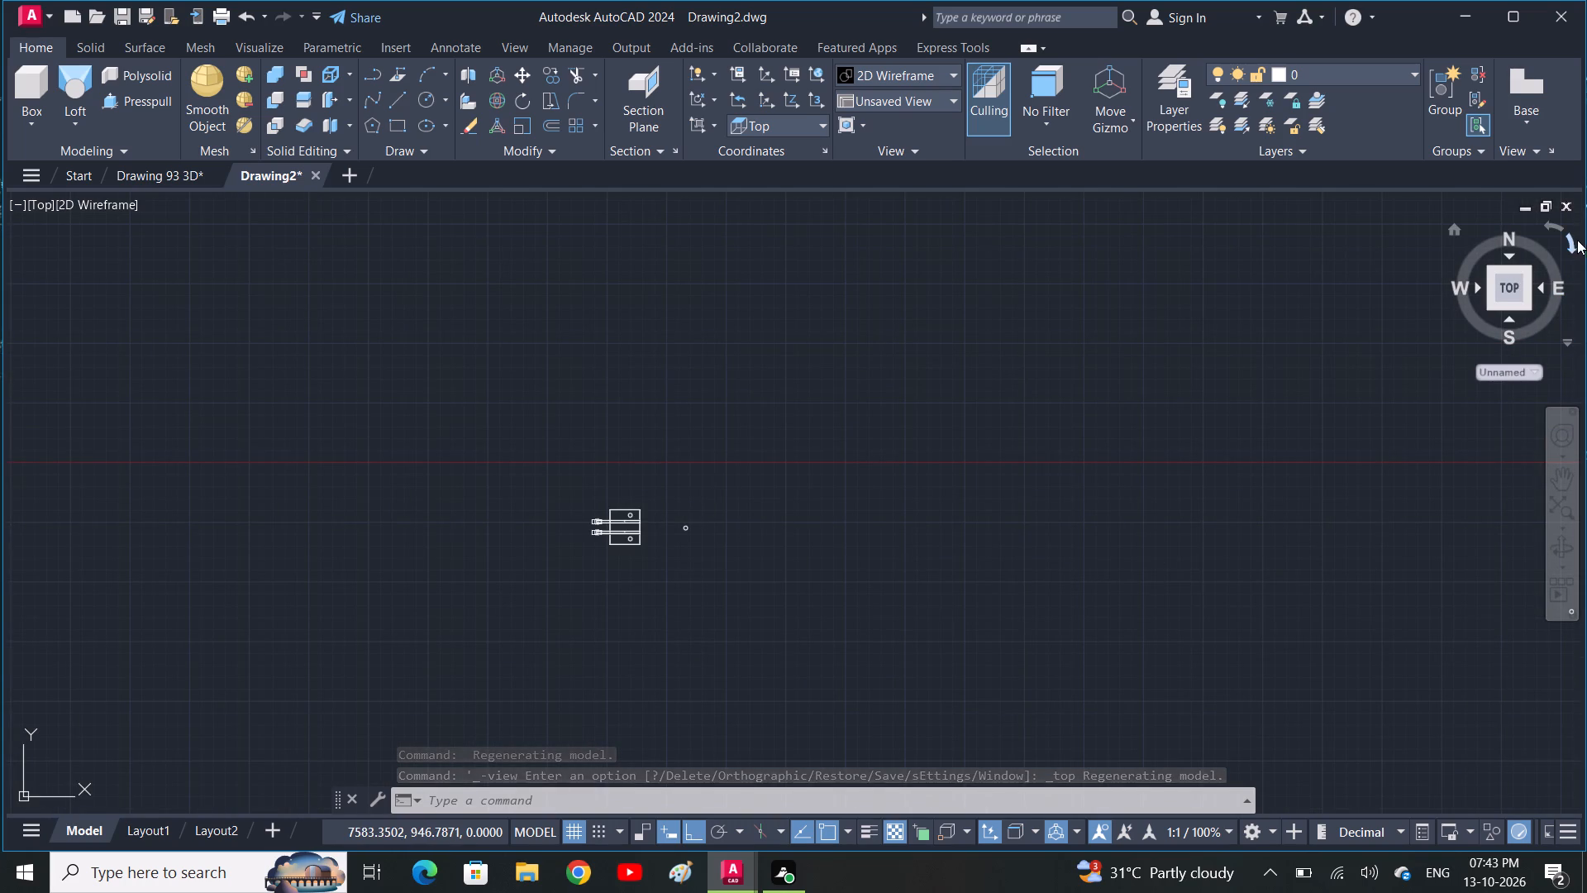
{"action": "left_click", "coordinate": [1570, 246]}
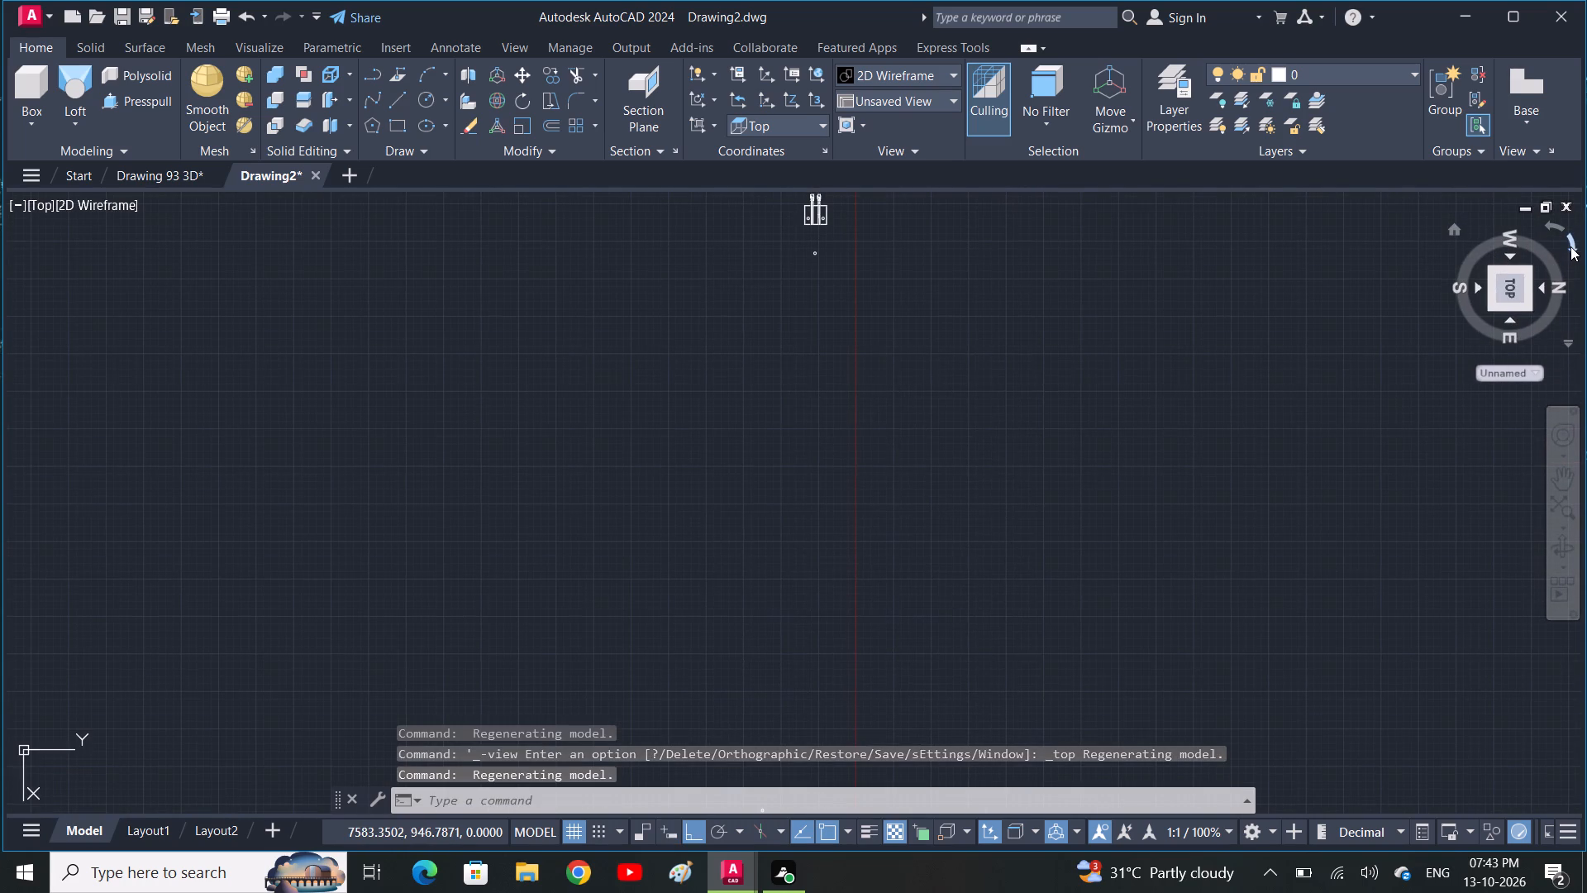
{"action": "scroll", "coordinate": [845, 428], "scroll_direction": "up", "scroll_amount": 2}
{"action": "middle_click_drag", "start_coordinate": [834, 426], "coordinate": [846, 892]}
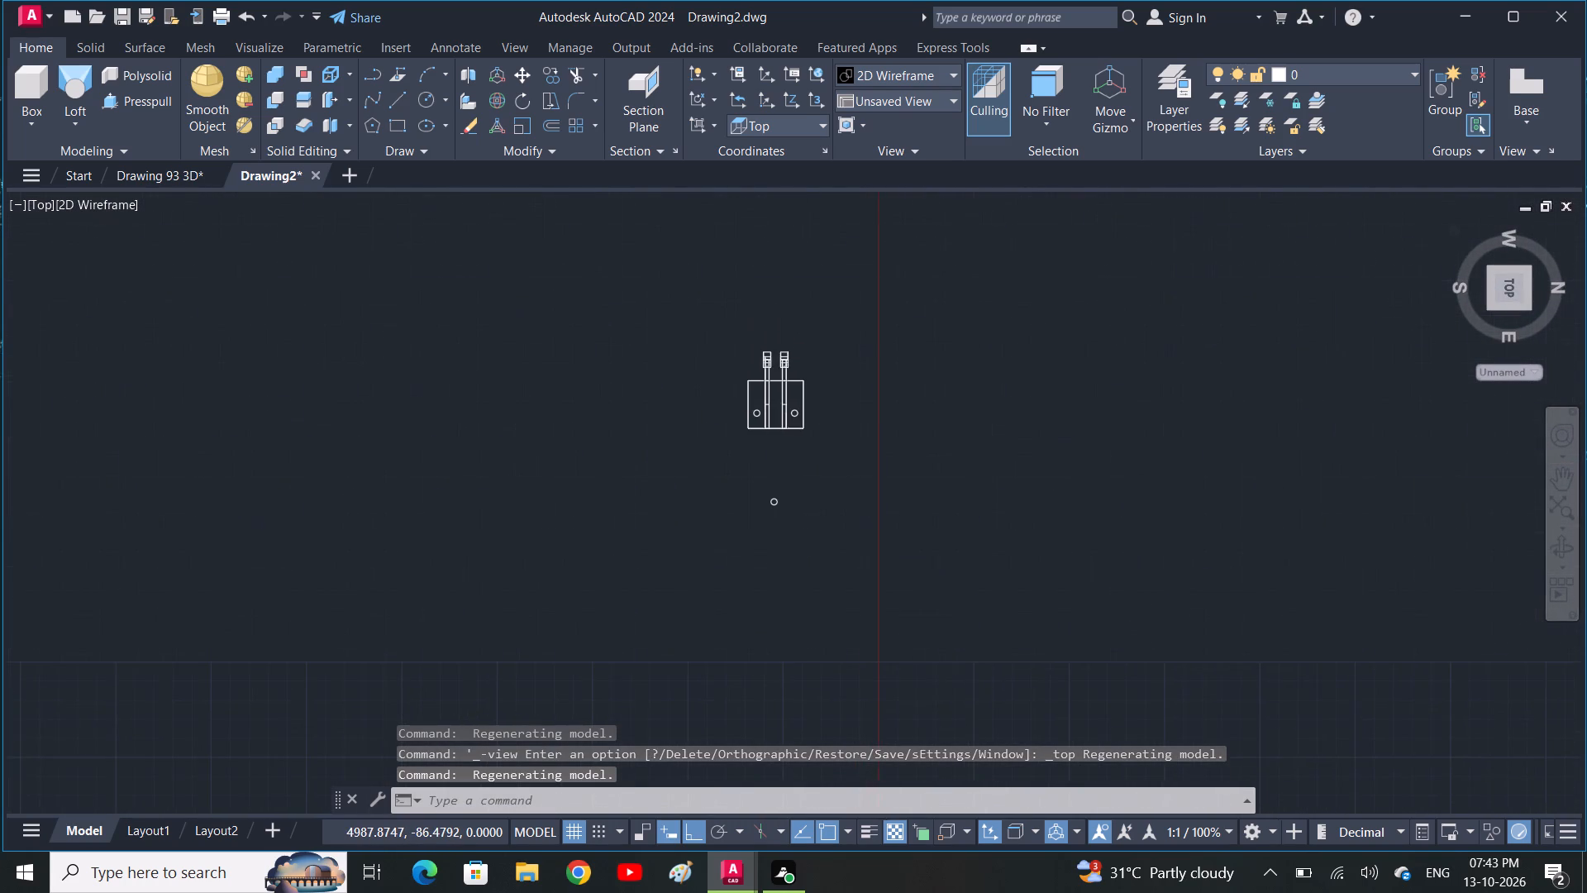
{"action": "scroll", "coordinate": [722, 395], "scroll_direction": "up", "scroll_amount": 2}
{"action": "scroll", "coordinate": [879, 460], "scroll_direction": "up", "scroll_amount": 2}
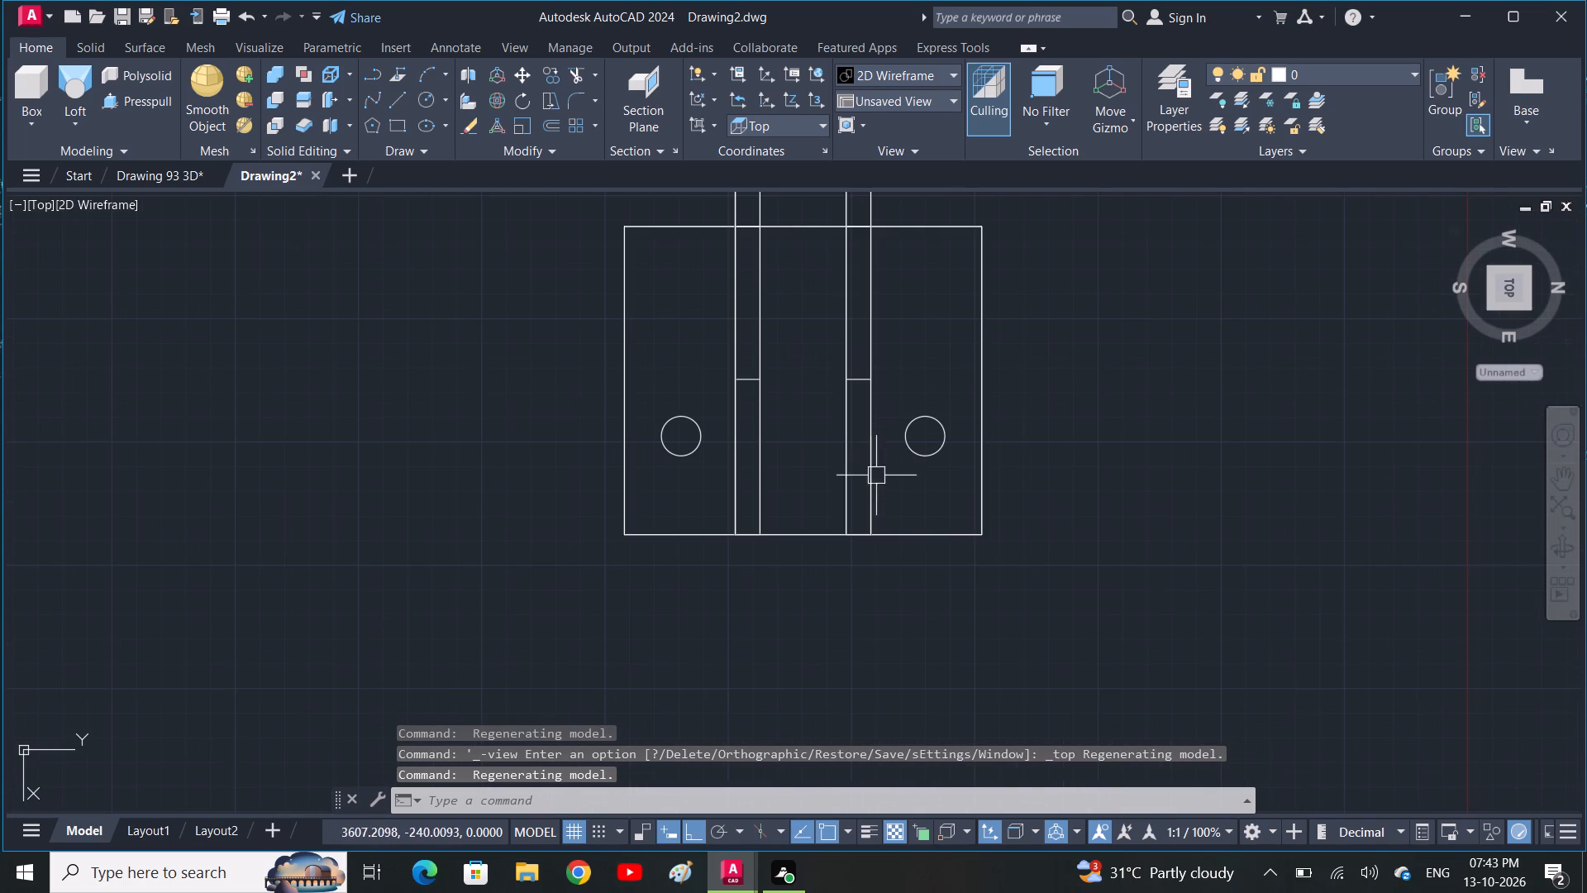
Add an aligned dimension across the base's full width between the two corners of its east edge.
{"action": "type", "text": "da"}
{"action": "key", "text": "l"}
{"action": "key", "text": "space"}
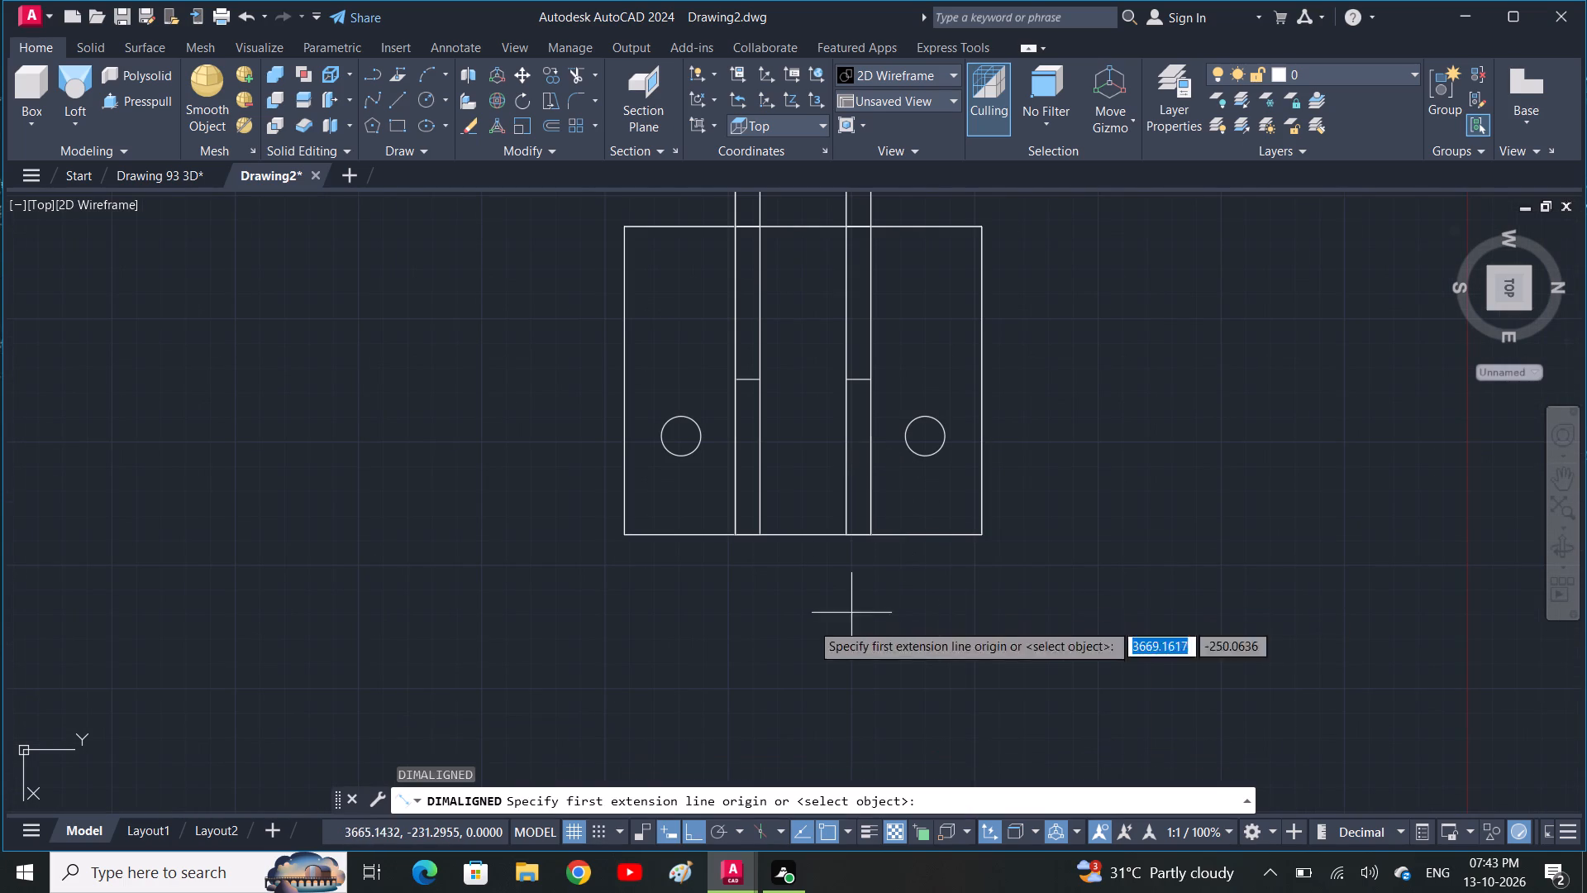
{"action": "scroll", "coordinate": [681, 582], "scroll_direction": "up", "scroll_amount": 1}
{"action": "left_click", "coordinate": [591, 509]}
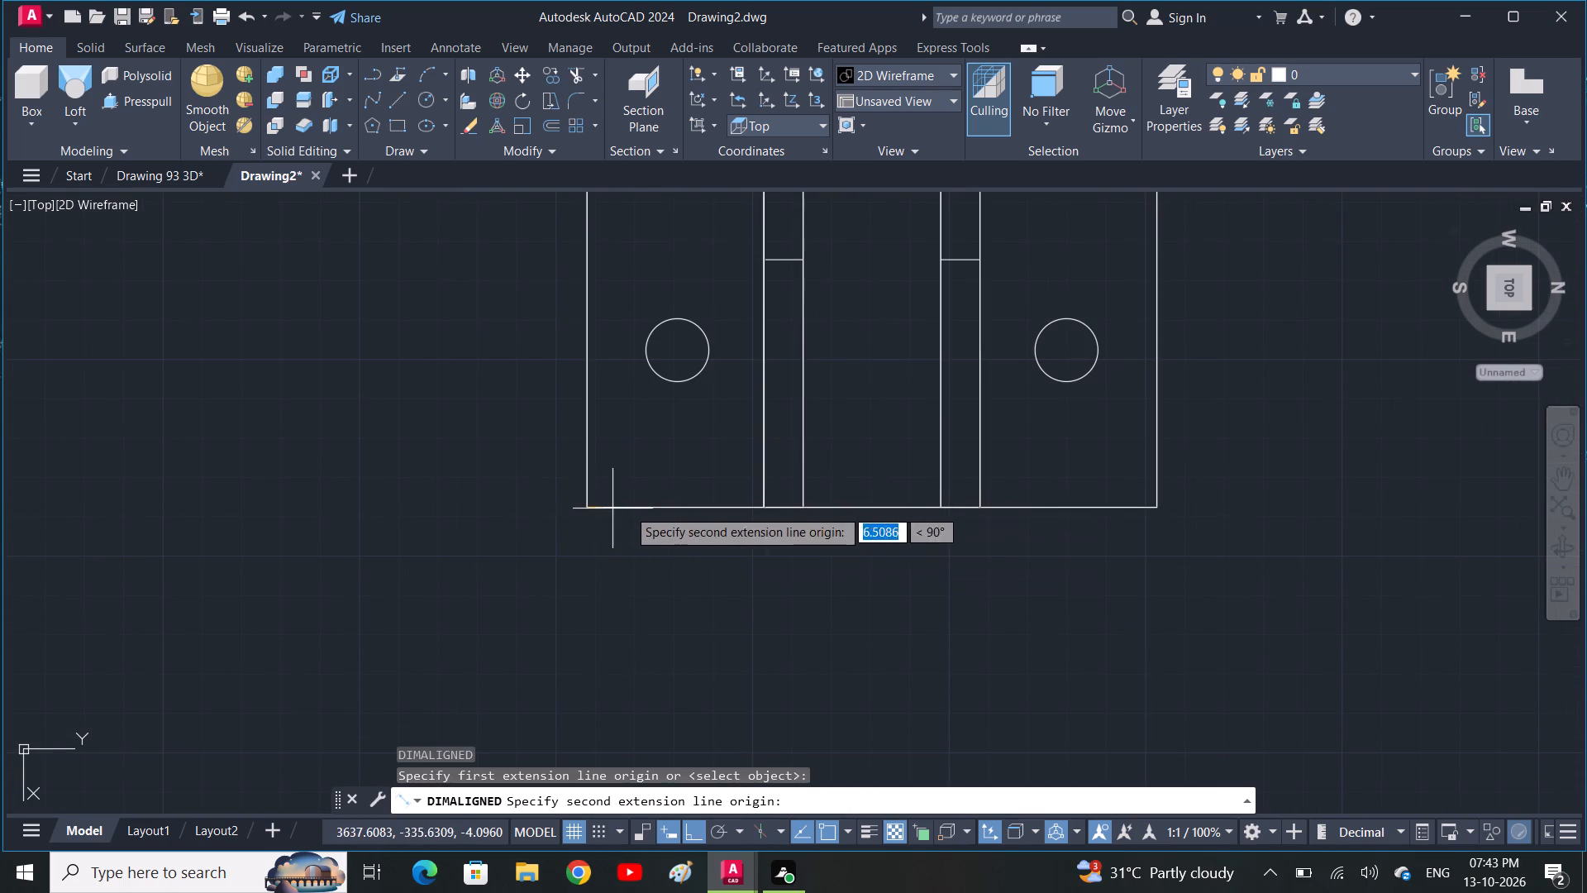
{"action": "left_click", "coordinate": [1159, 510]}
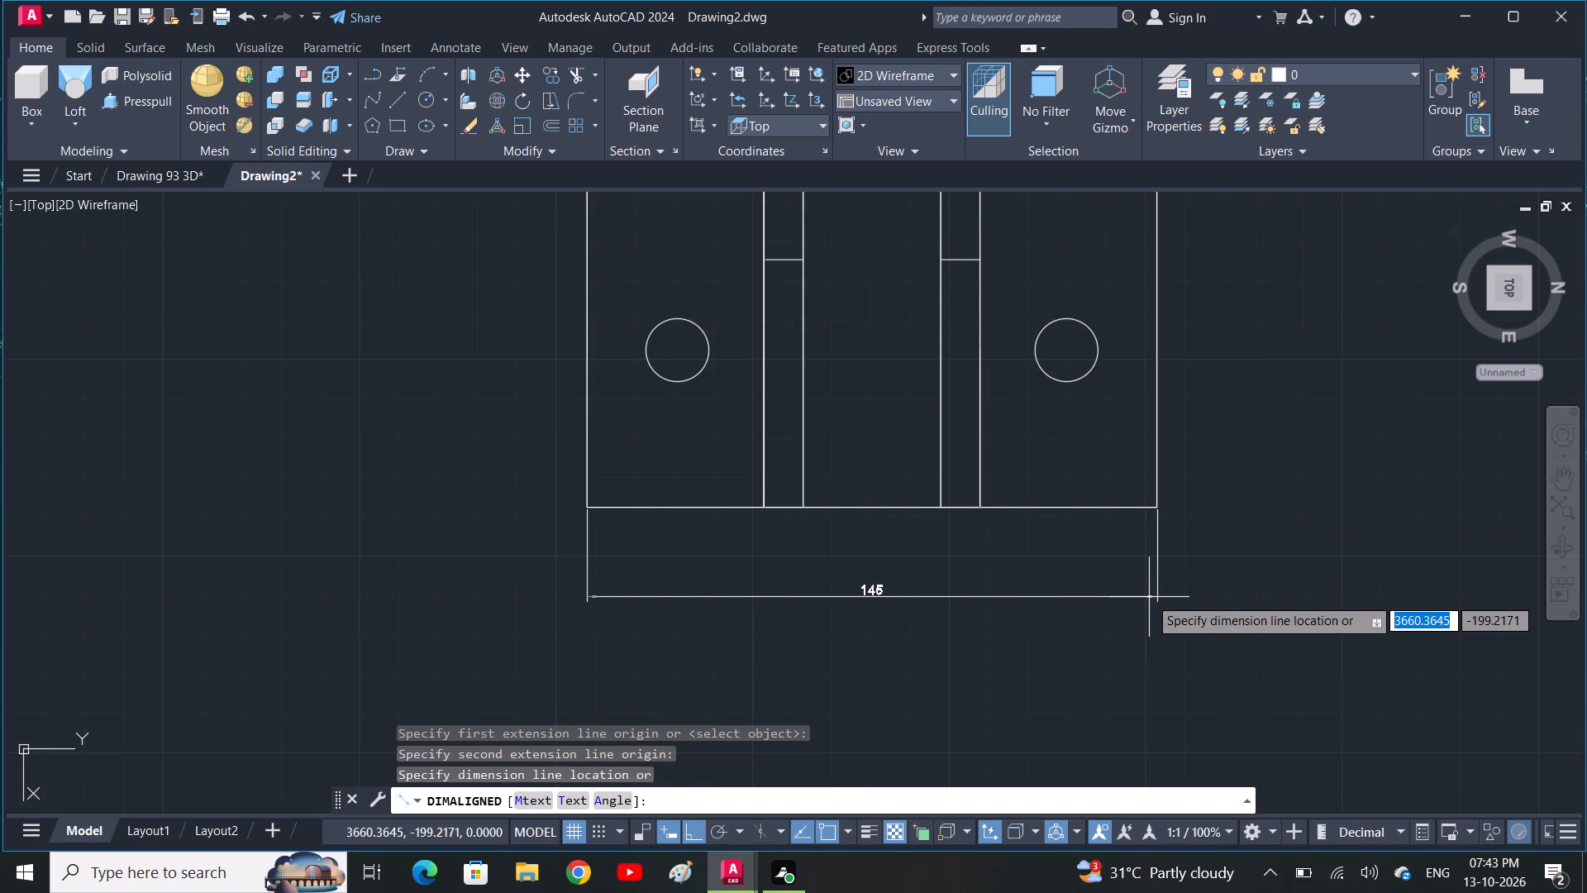
{"action": "left_click", "coordinate": [1149, 597]}
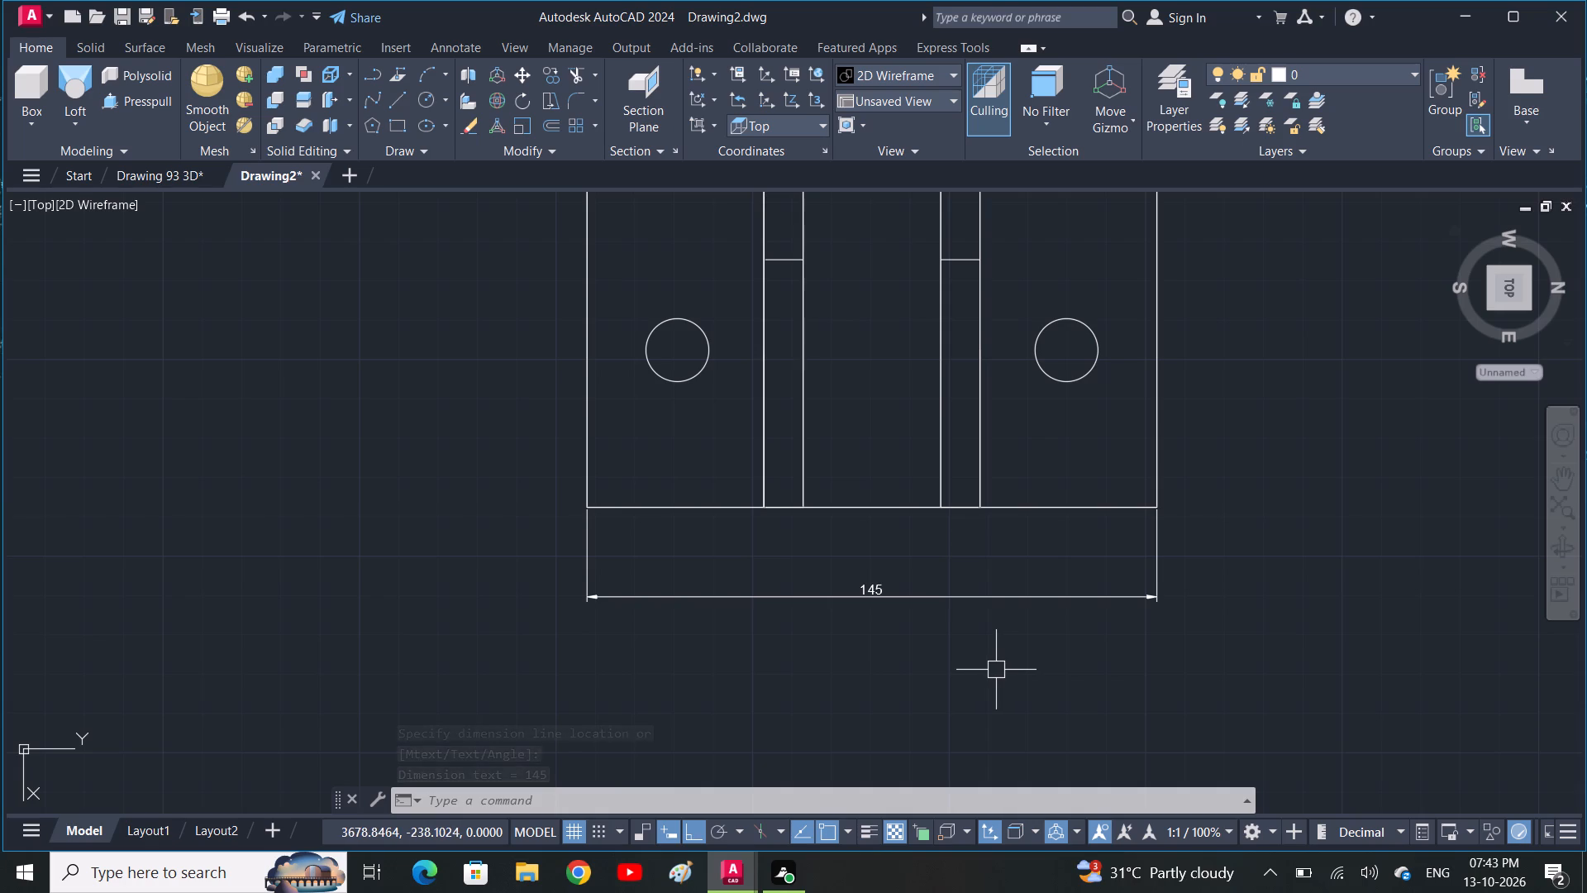
Add an aligned dimension along the east edge from the north arm's inner side to the base's north corner, inside the overall dimension.
{"action": "middle_click_drag", "start_coordinate": [862, 700], "coordinate": [823, 885]}
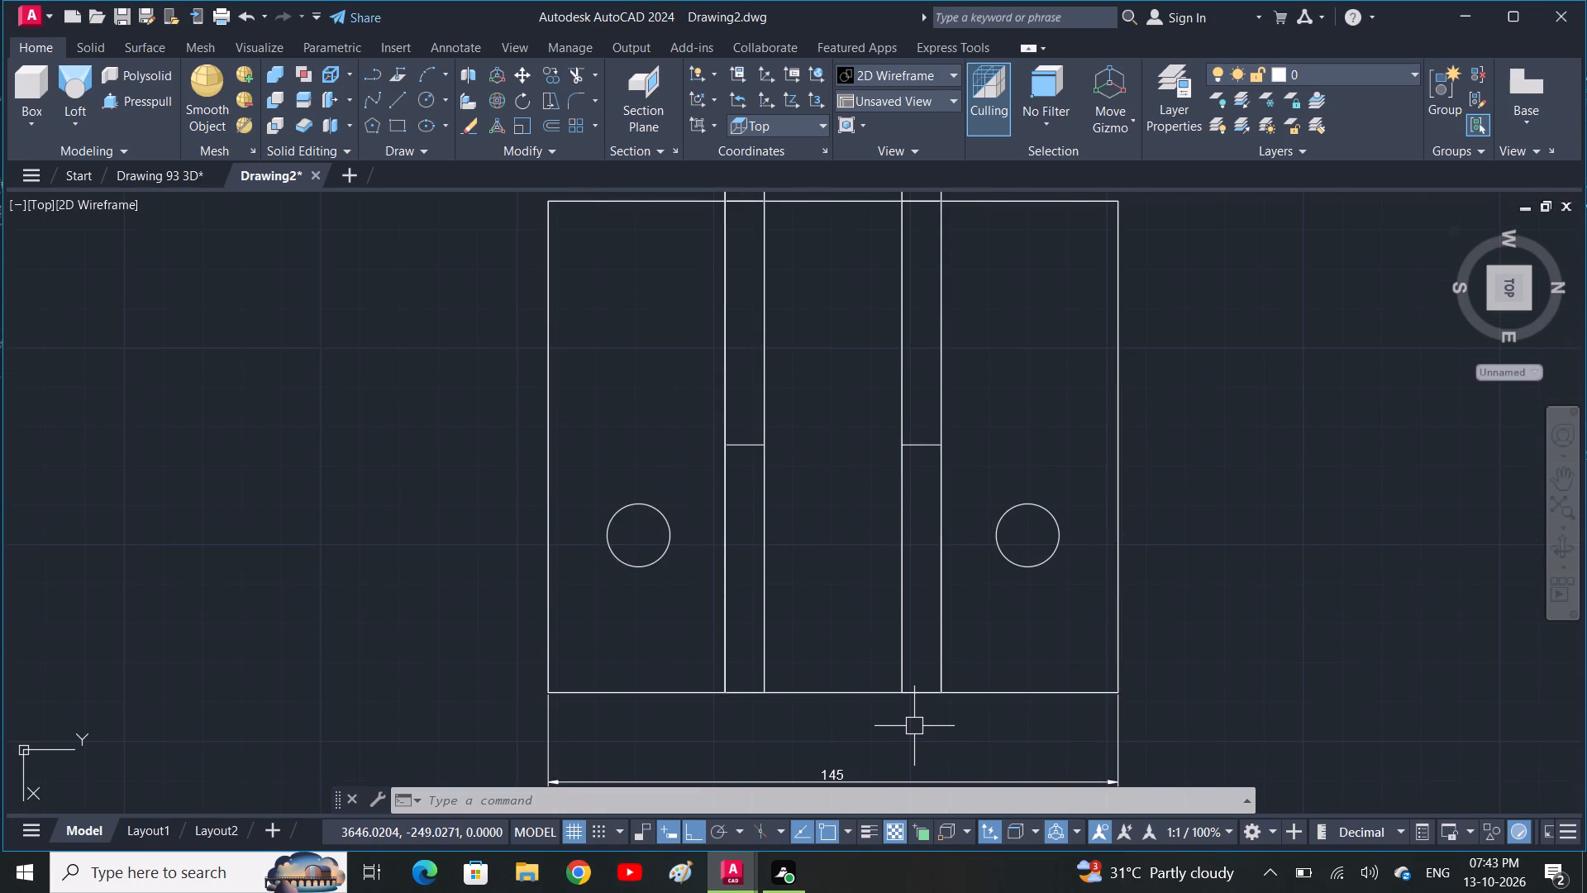
{"action": "key", "text": "space"}
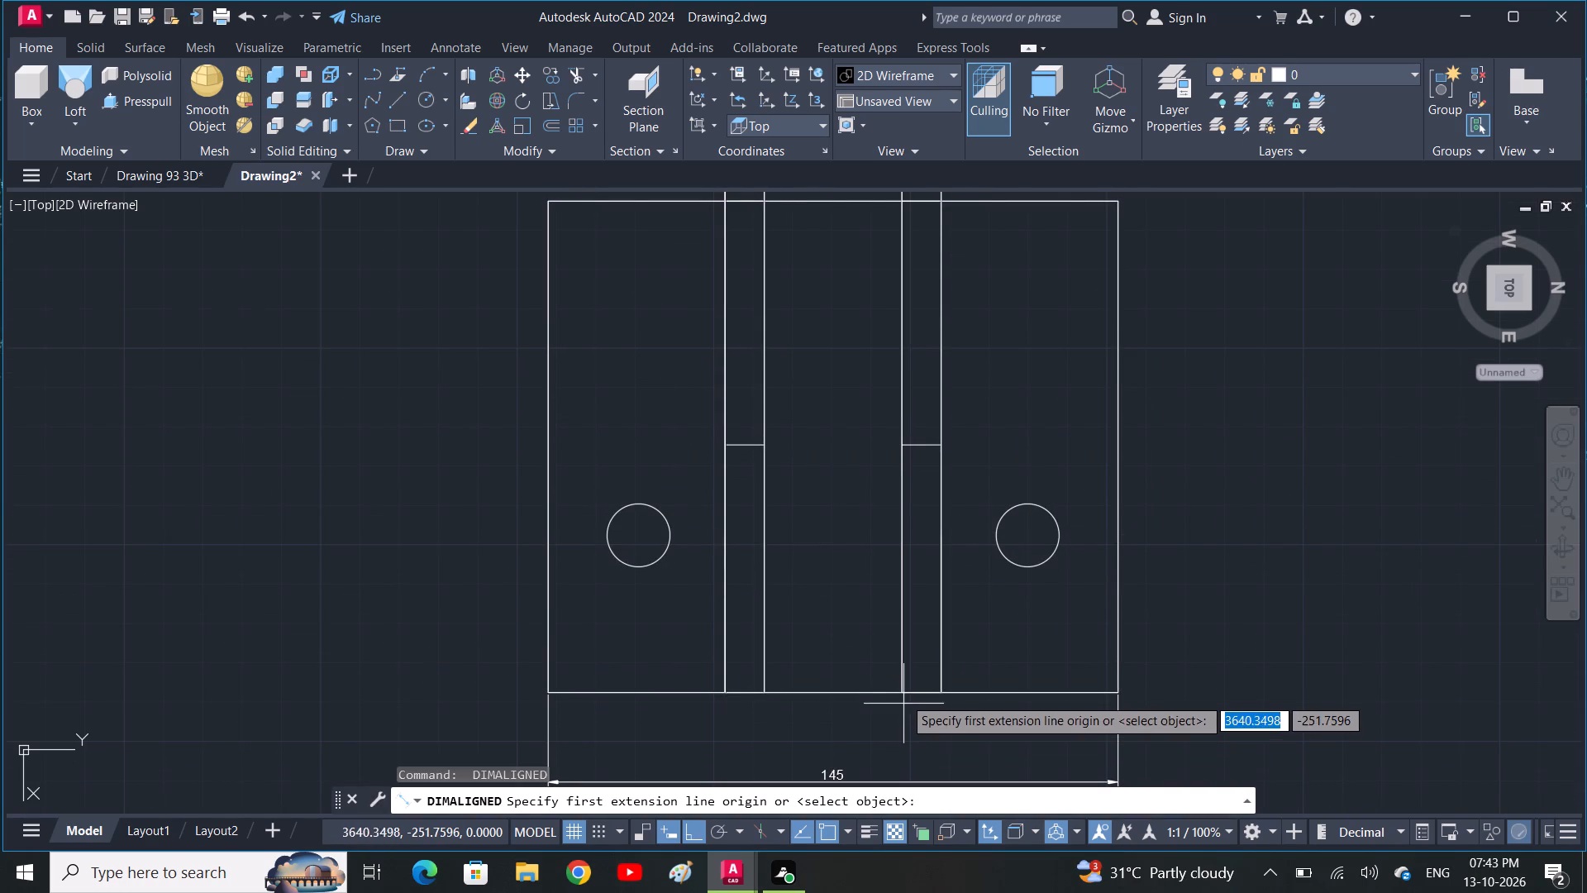
{"action": "left_click", "coordinate": [903, 695]}
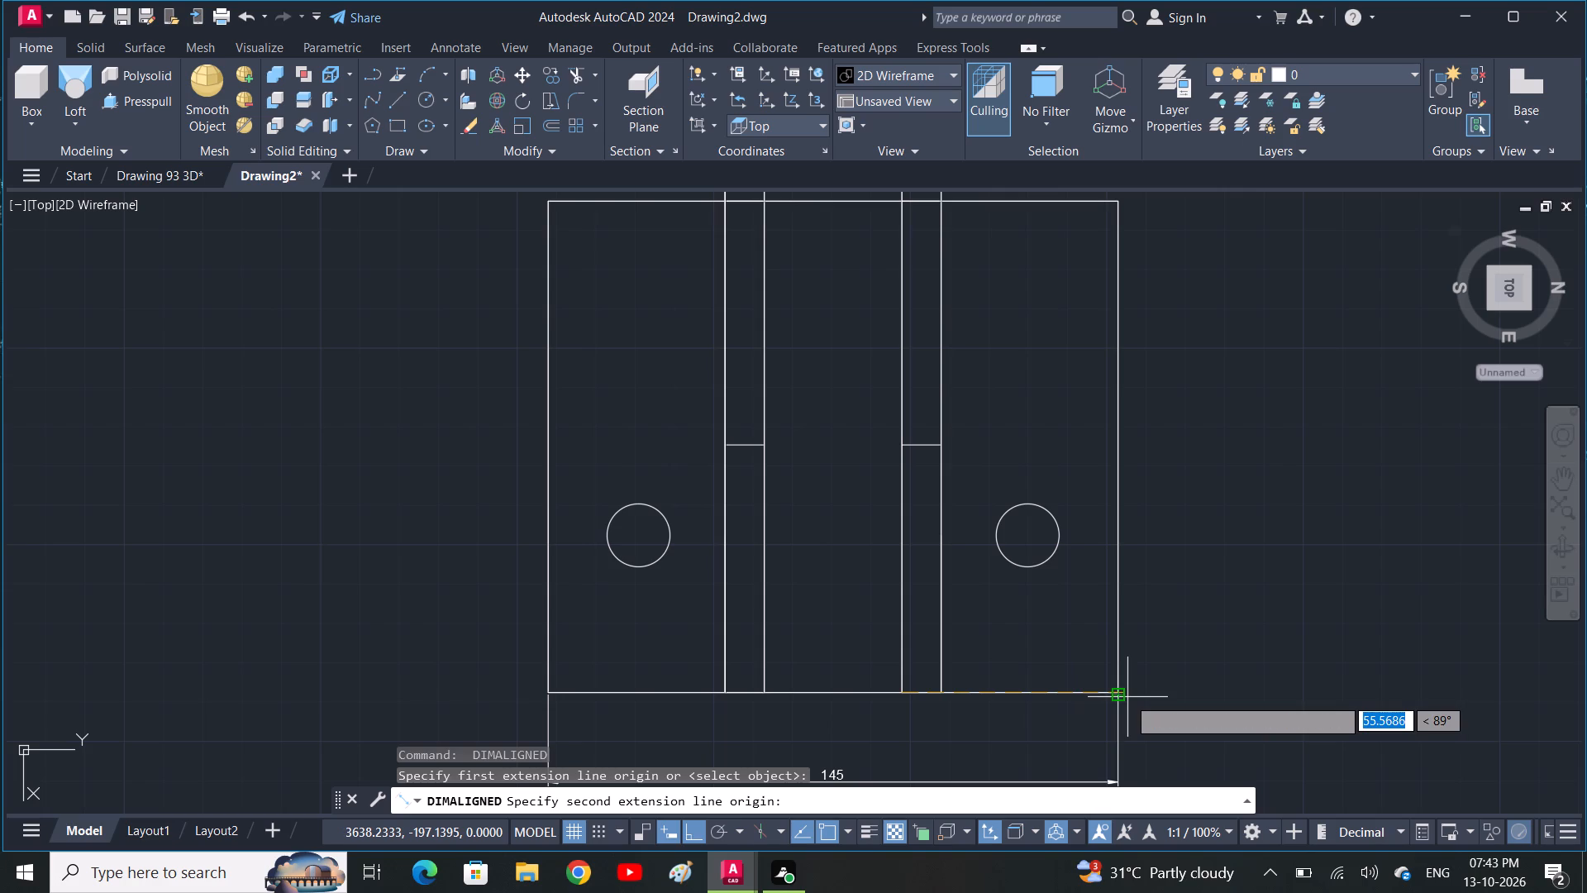
{"action": "left_click", "coordinate": [1122, 697]}
{"action": "left_click", "coordinate": [1109, 751]}
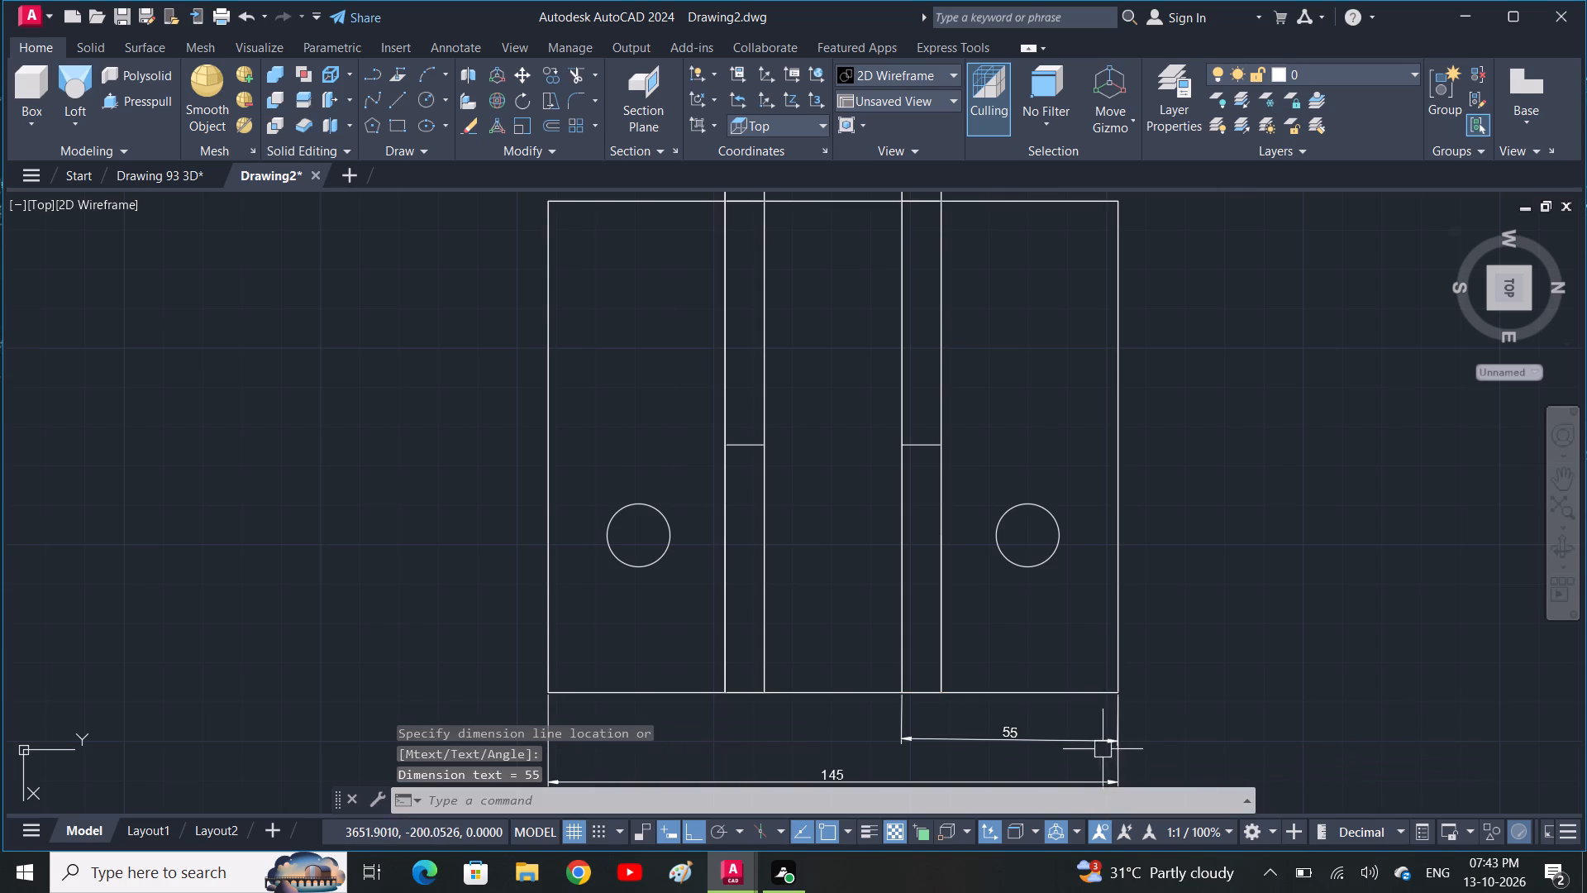
Add an aligned dimension along the east edge from the base's south corner to the south arm's inner side.
{"action": "key", "text": "space"}
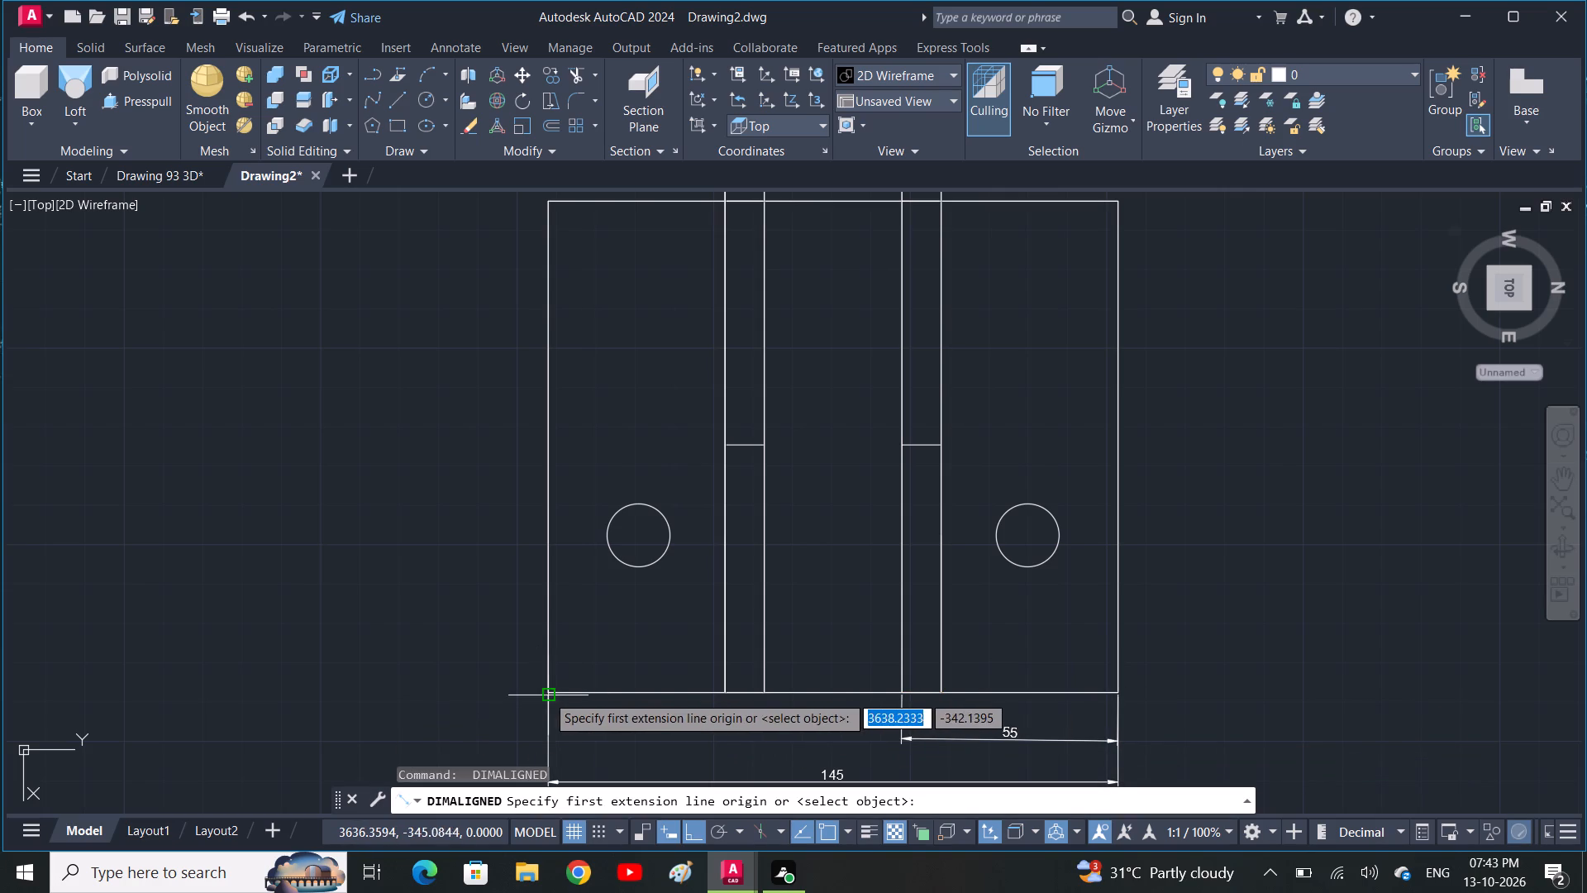
{"action": "left_click", "coordinate": [546, 695]}
{"action": "left_click", "coordinate": [770, 691]}
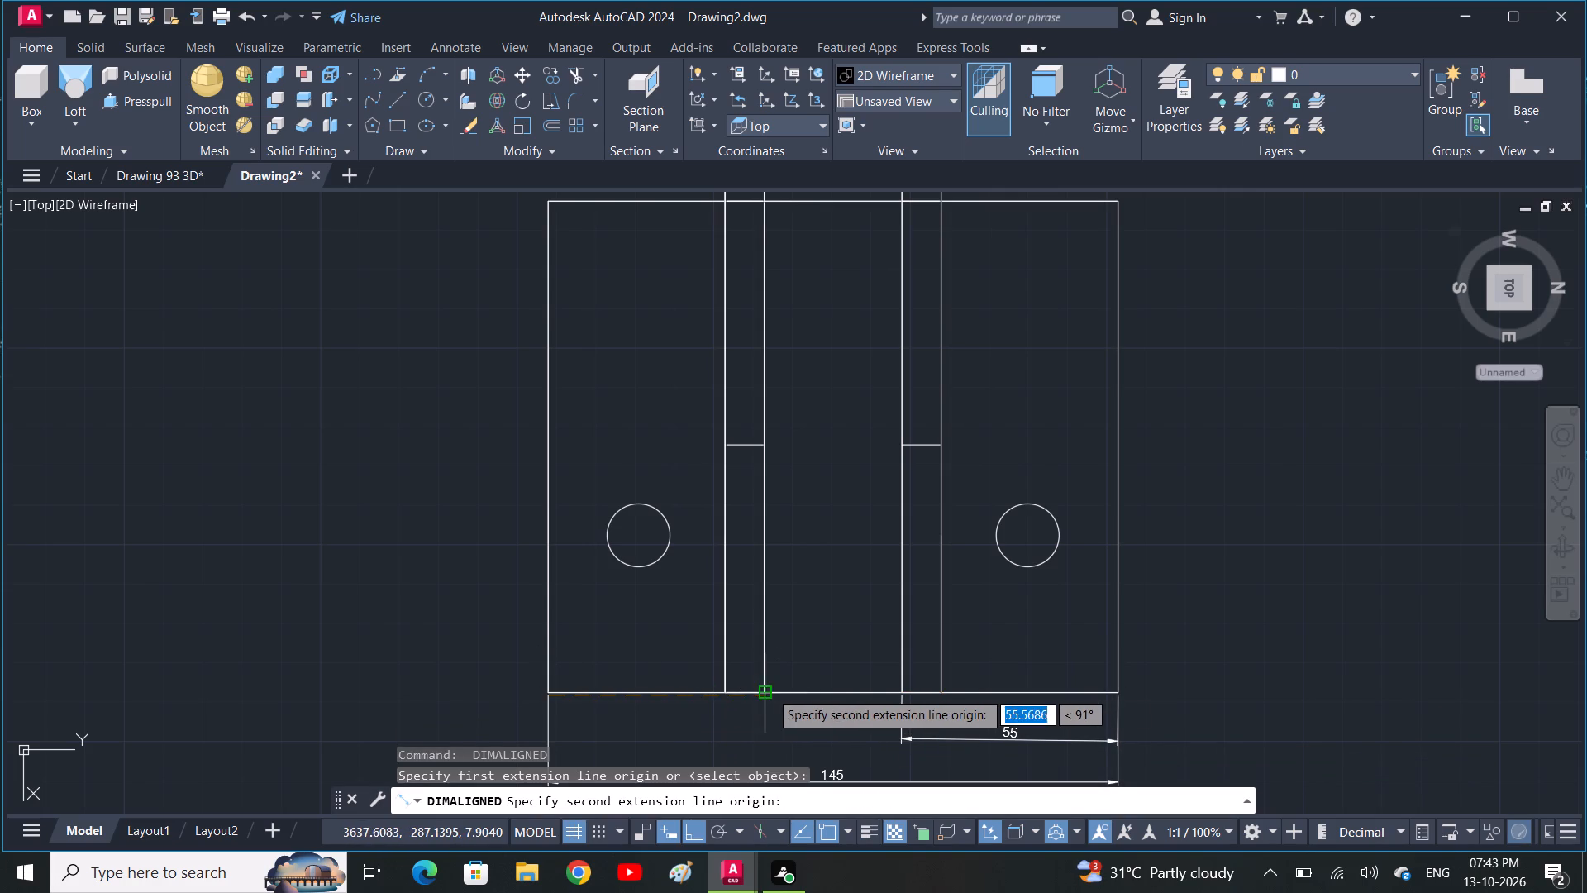
{"action": "left_click", "coordinate": [772, 744]}
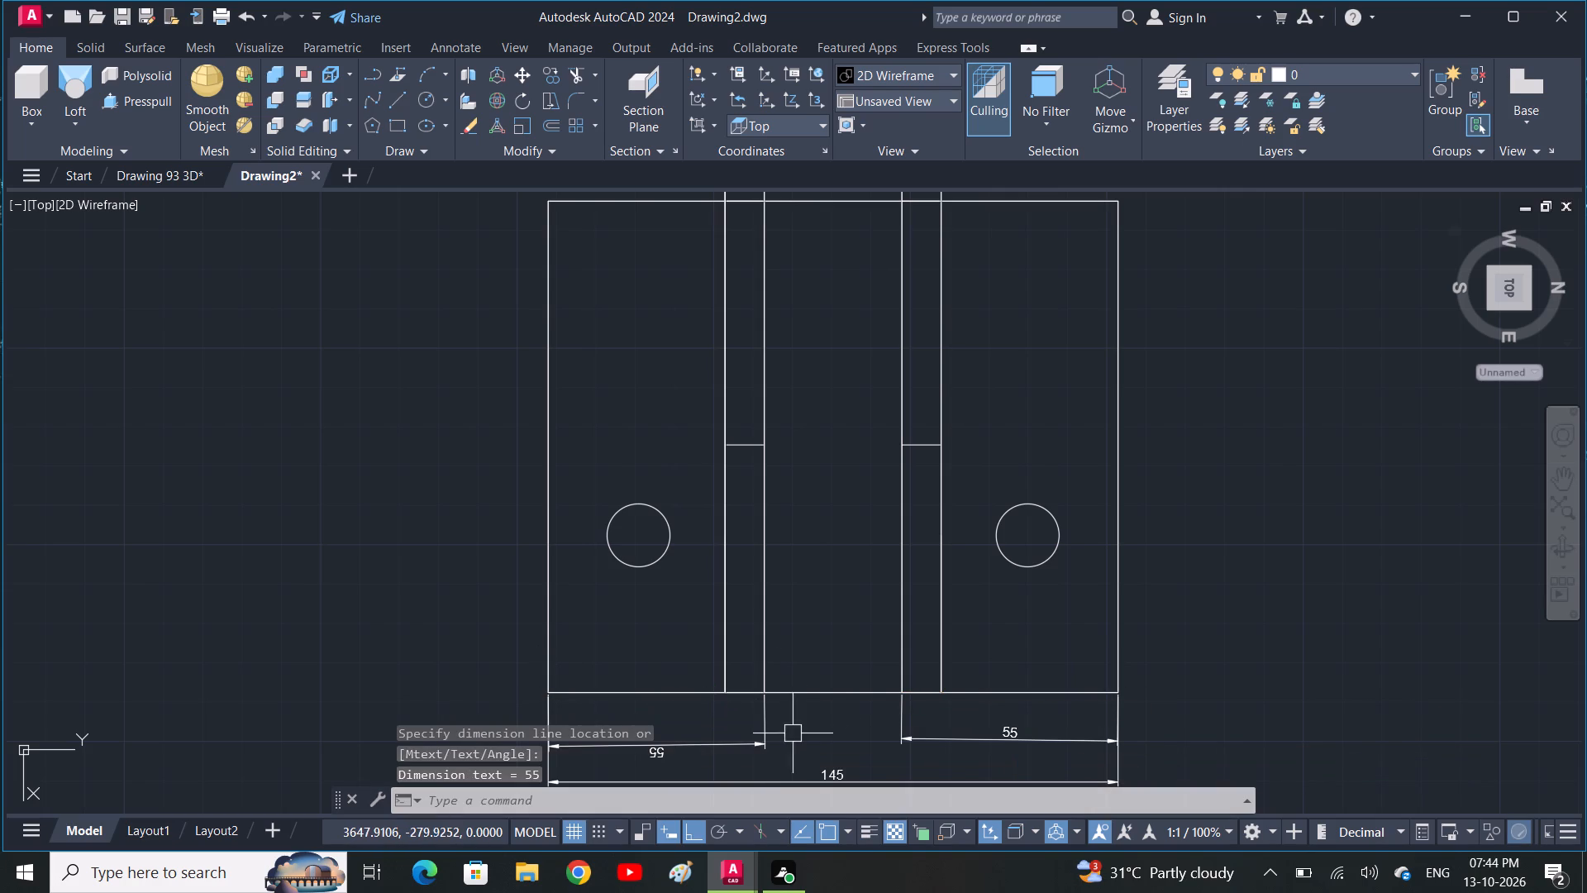
Add an aligned dimension across the gap between the two arms' inner sides, between the two side dimensions.
{"action": "middle_click_drag", "start_coordinate": [803, 727], "coordinate": [855, 575]}
{"action": "key", "text": "space"}
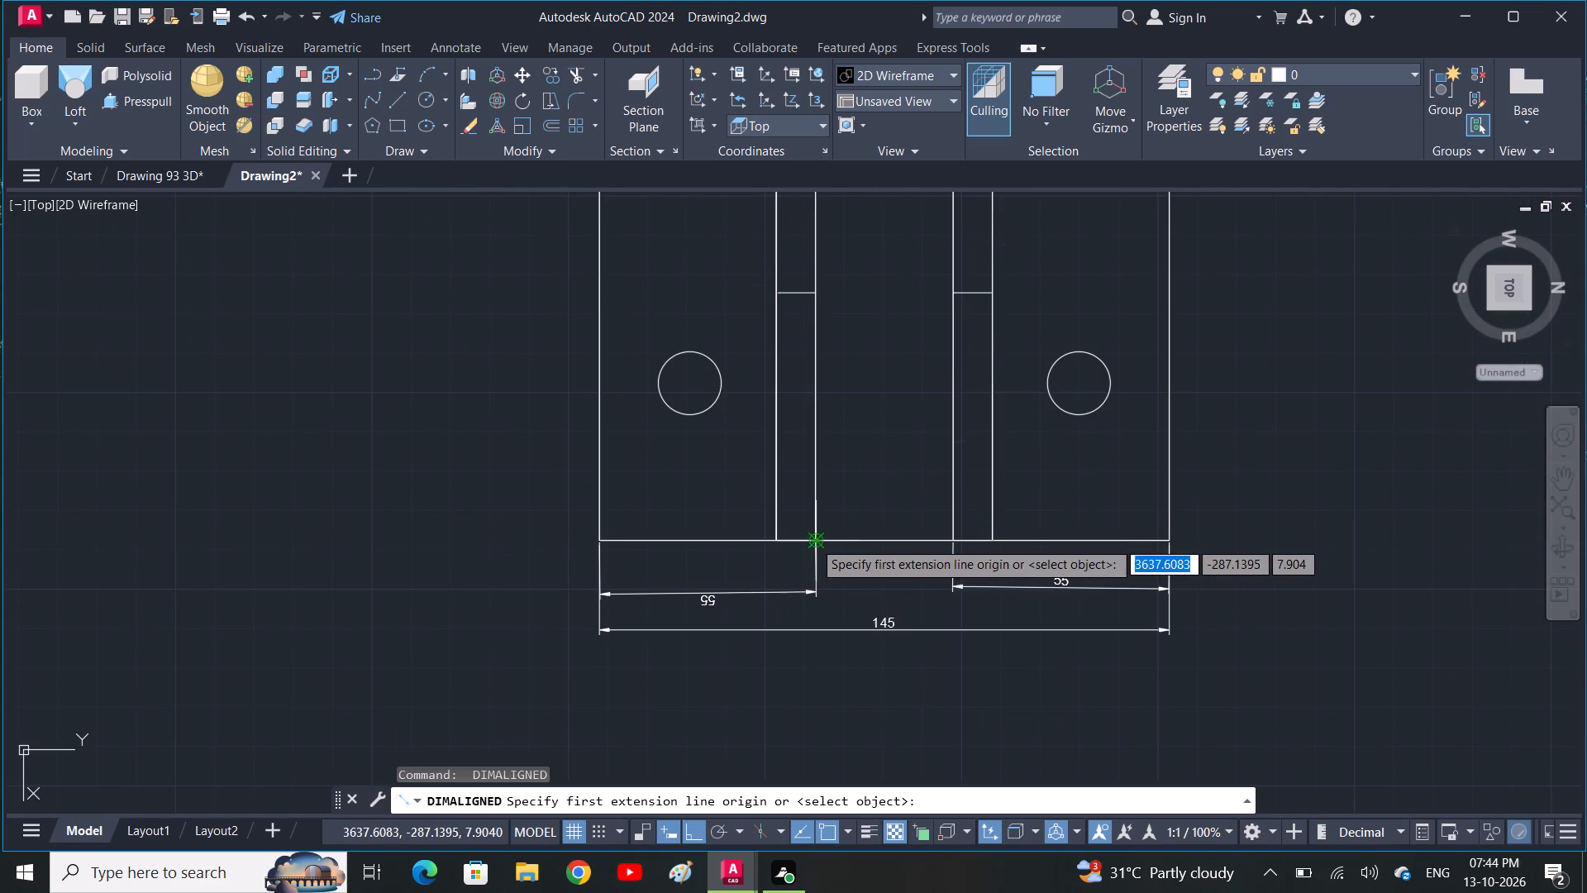
{"action": "left_click", "coordinate": [813, 541]}
{"action": "left_click", "coordinate": [963, 543]}
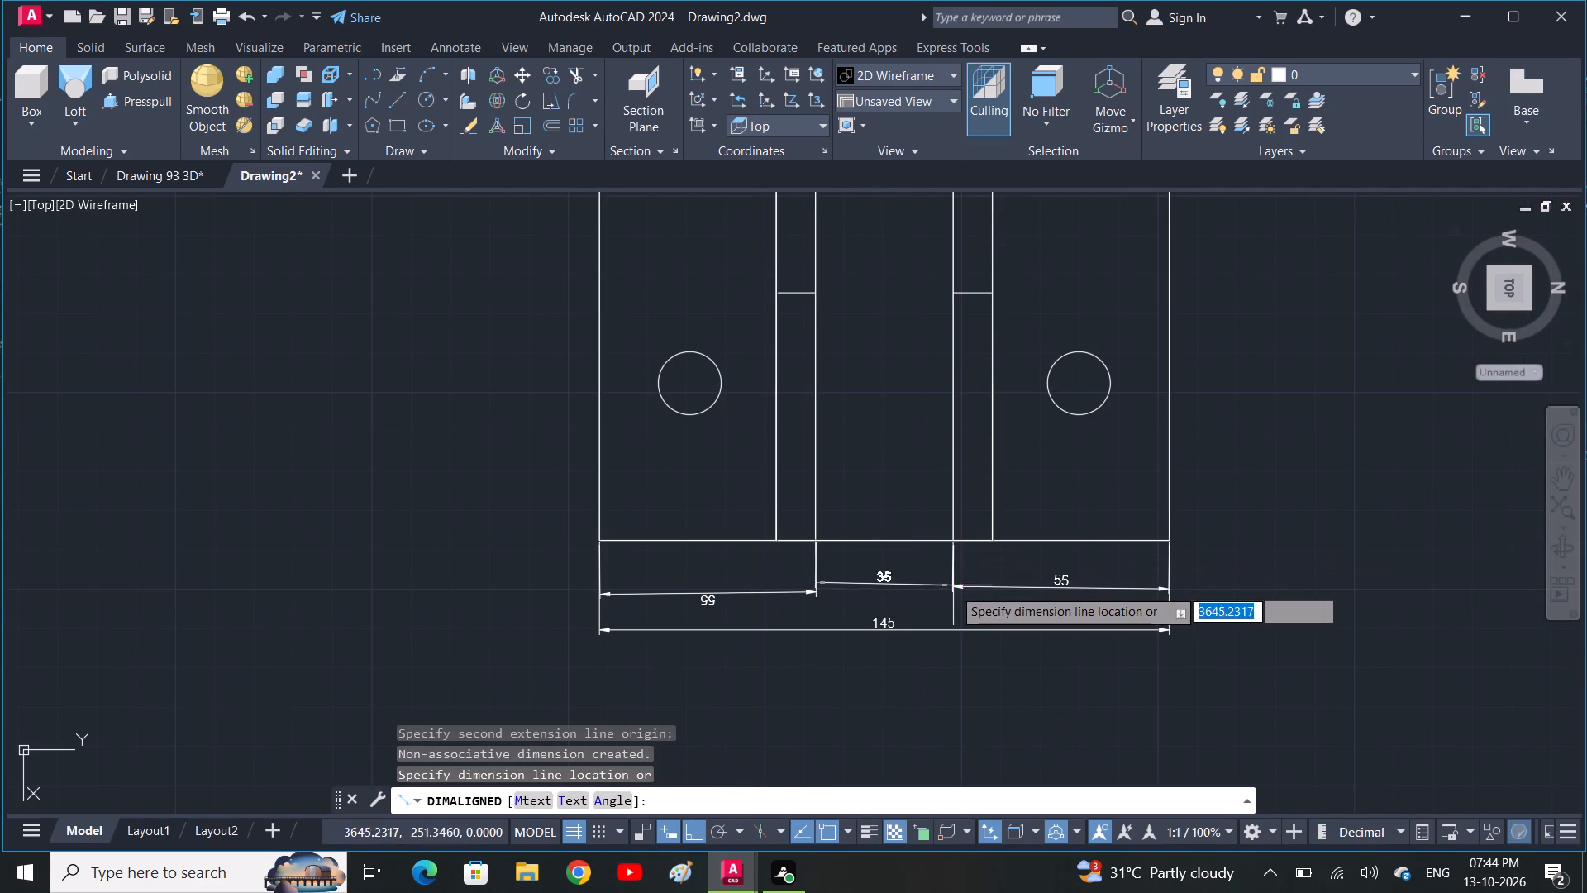
{"action": "left_click", "coordinate": [953, 588]}
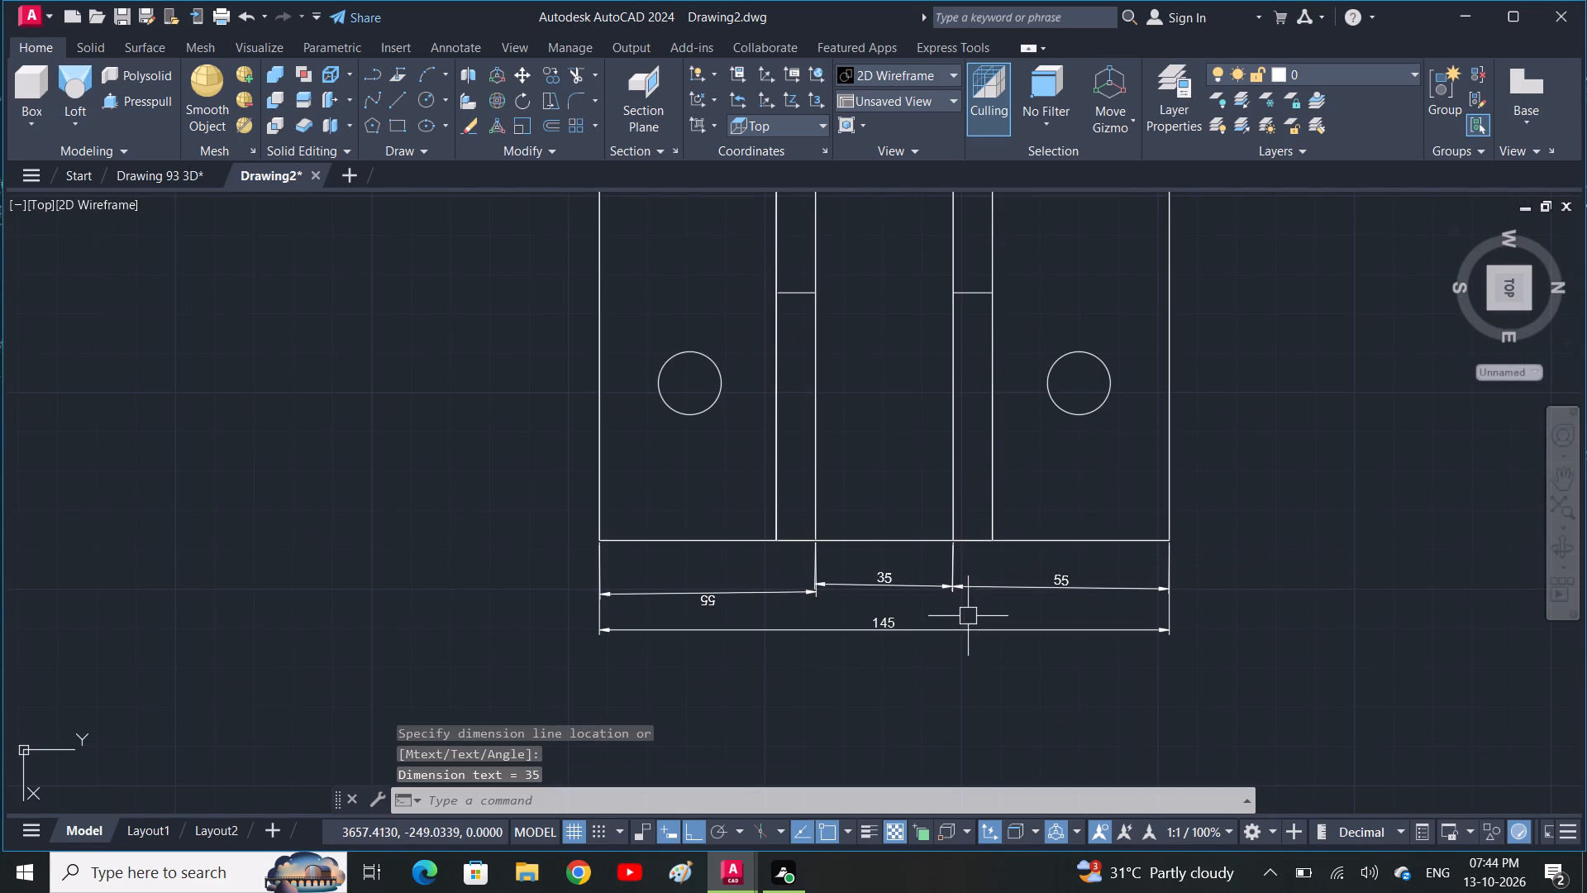
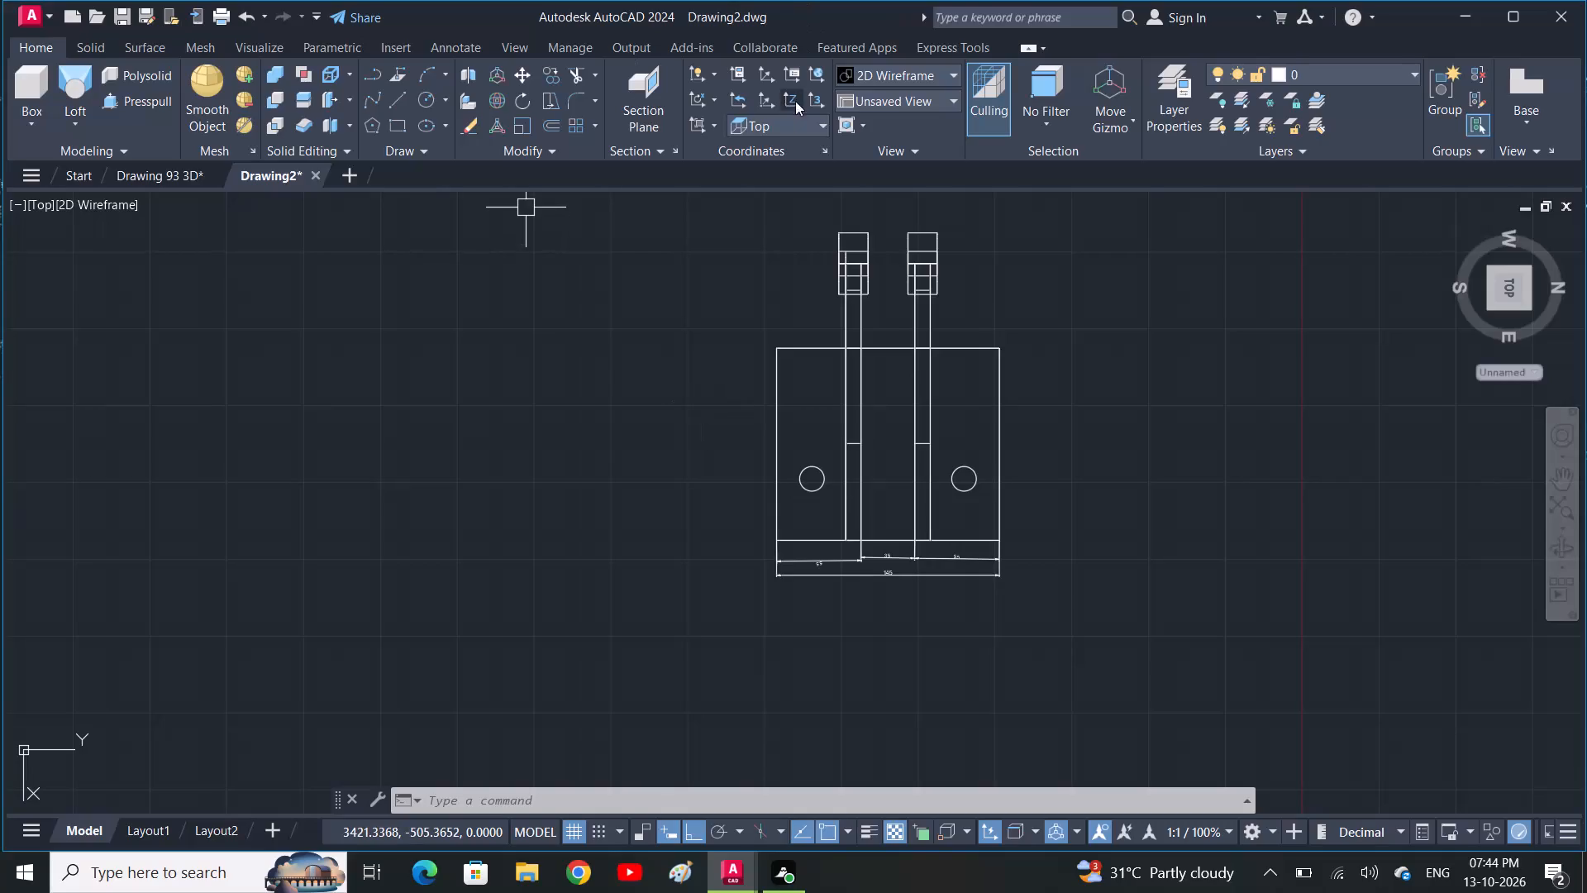
Set the visual style to Shades of Gray.
{"action": "left_click", "coordinate": [888, 77]}
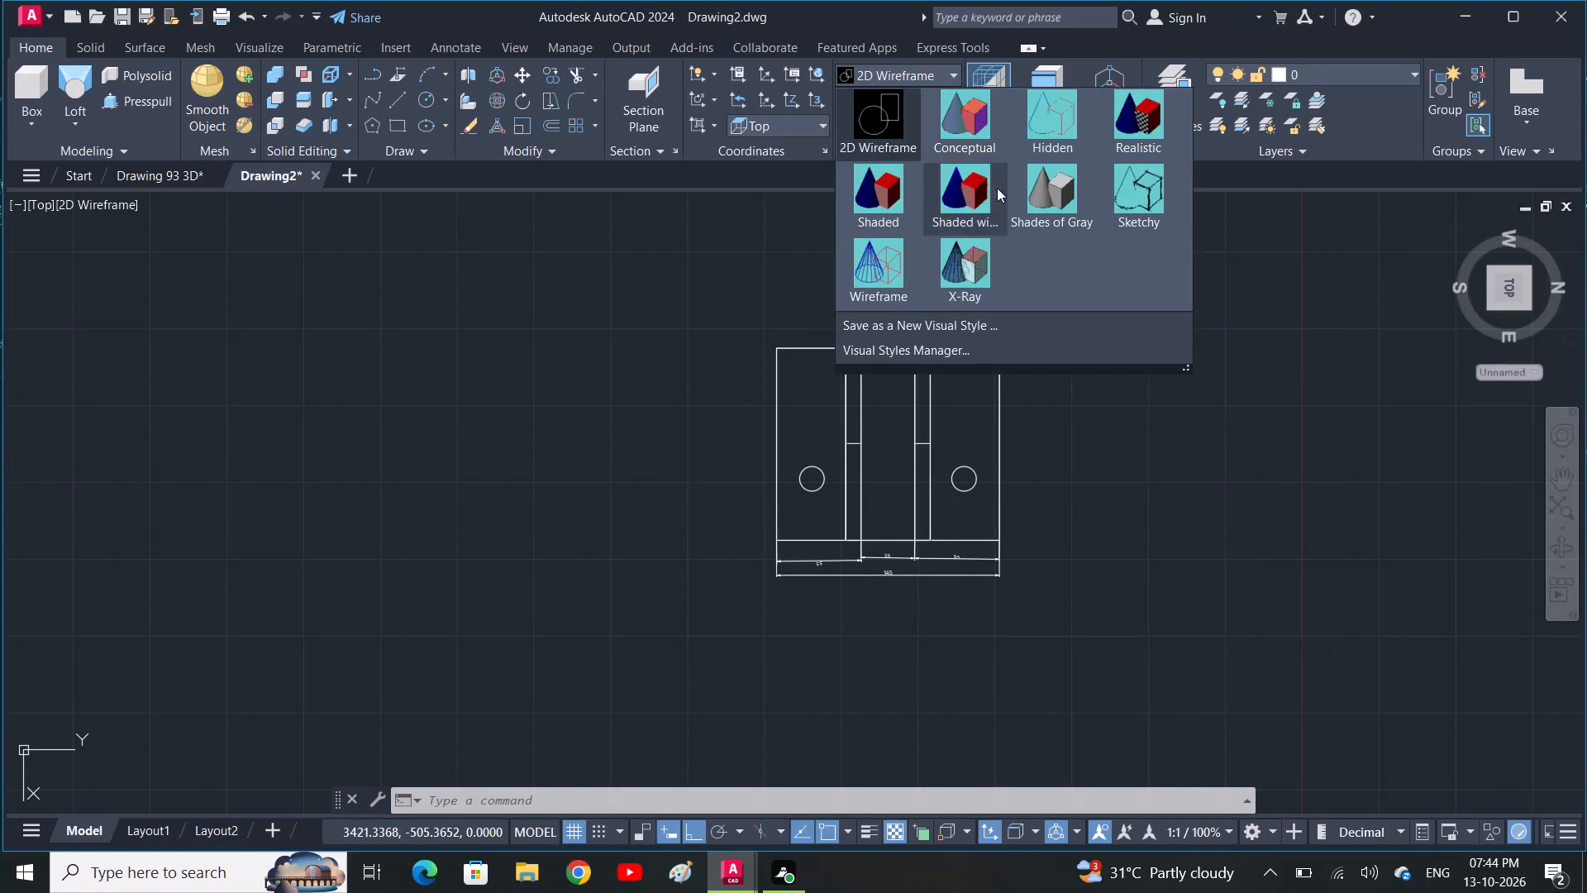
{"action": "left_click", "coordinate": [1037, 195]}
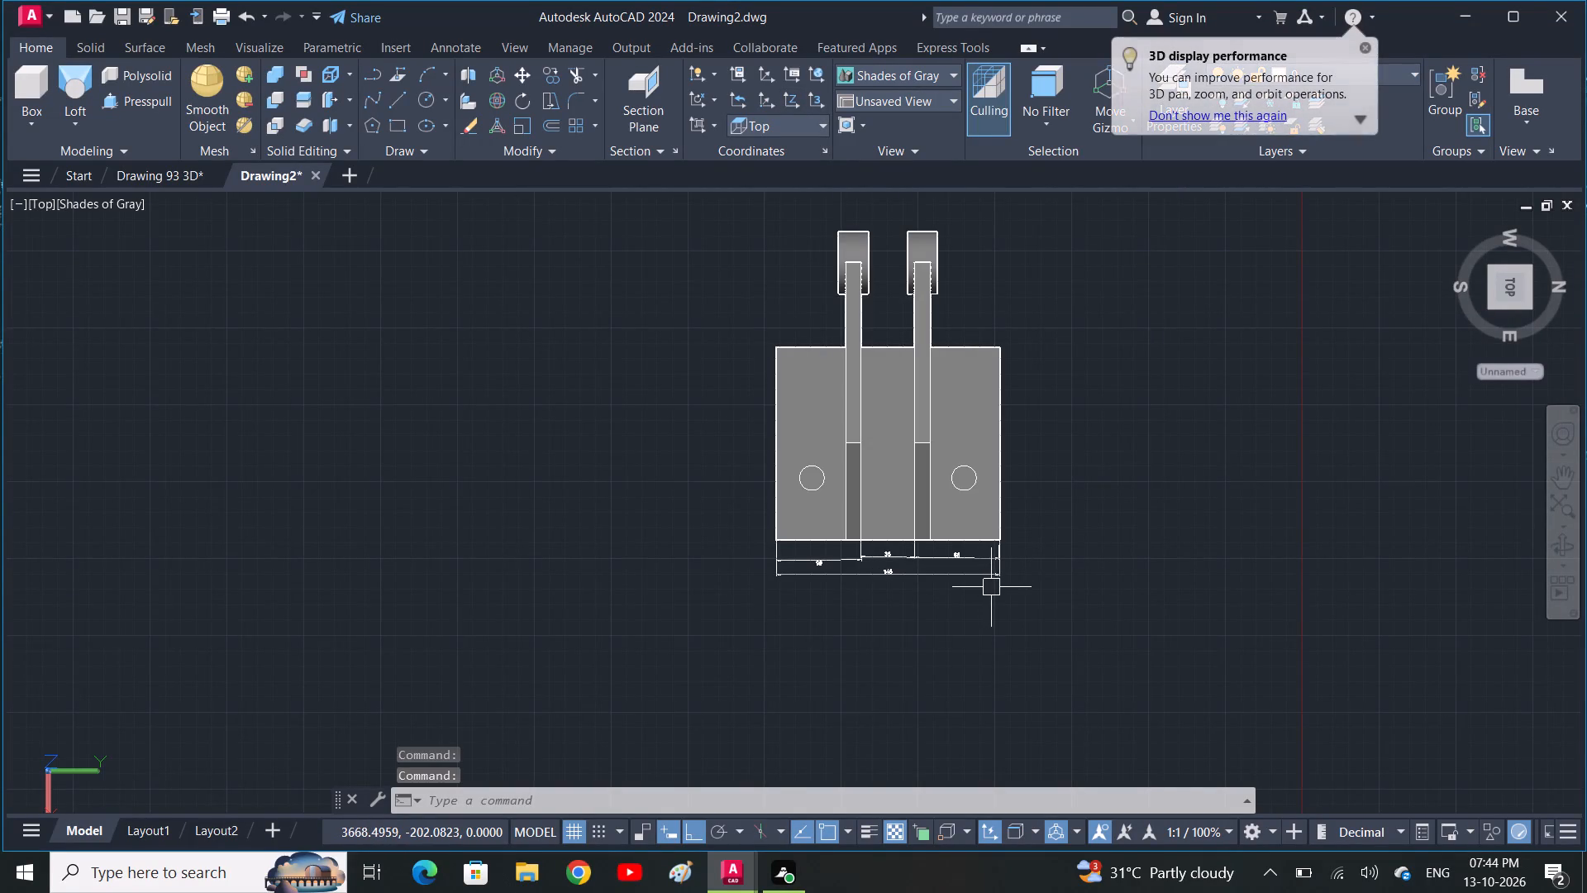
Presspull the circle on the base's south side downward into a cylinder extending past the base's underside.
{"action": "left_click", "coordinate": [159, 100]}
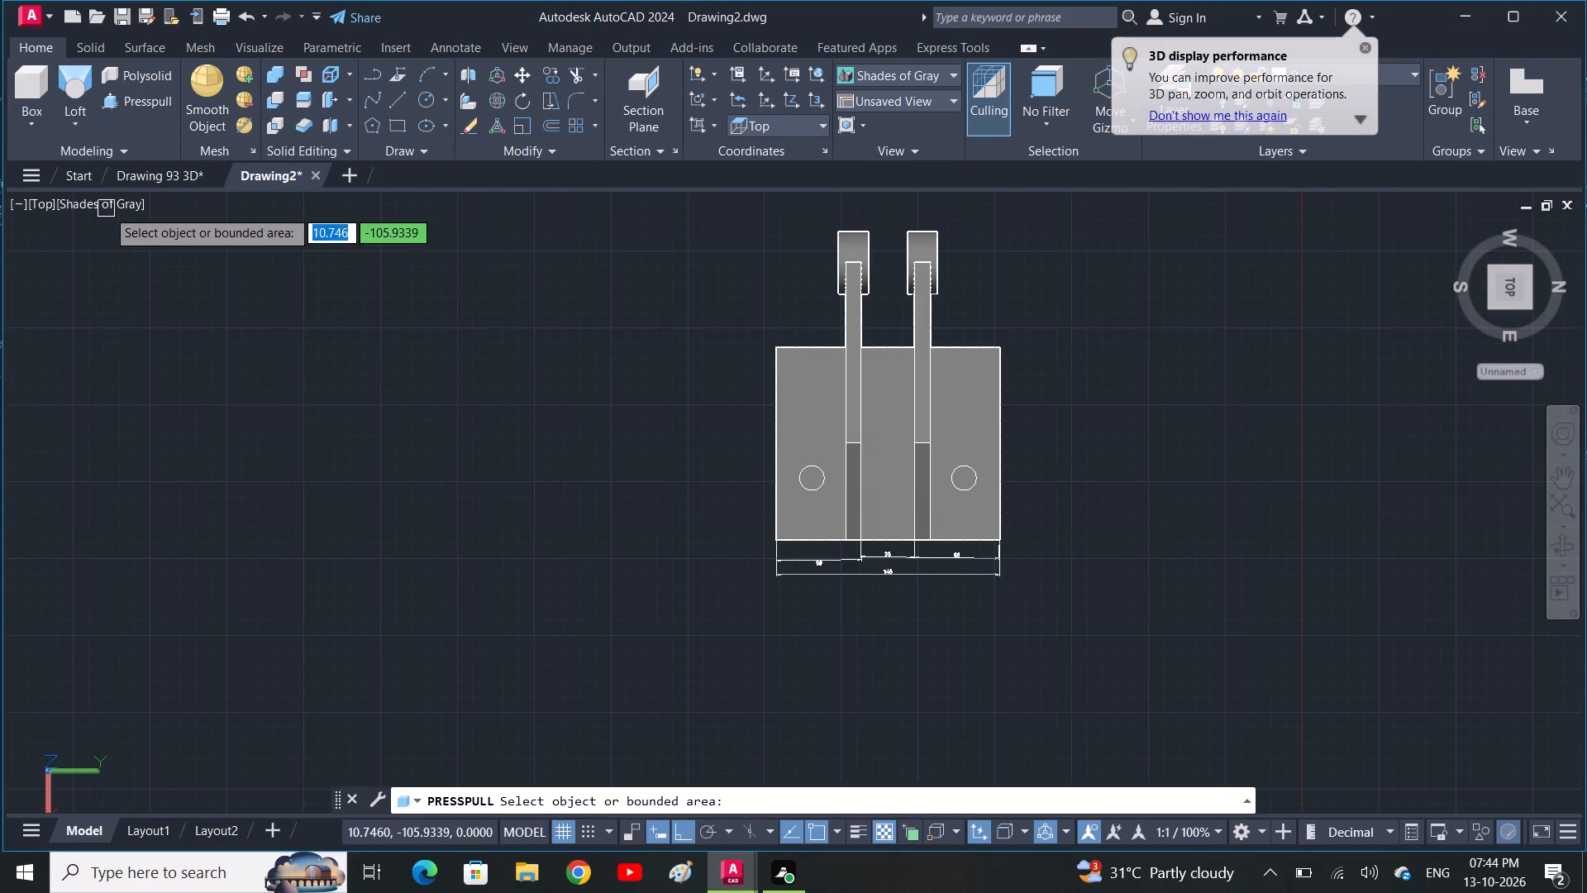
{"action": "middle_click_drag", "start_coordinate": [420, 438], "coordinate": [569, 396], "text": "shift"}
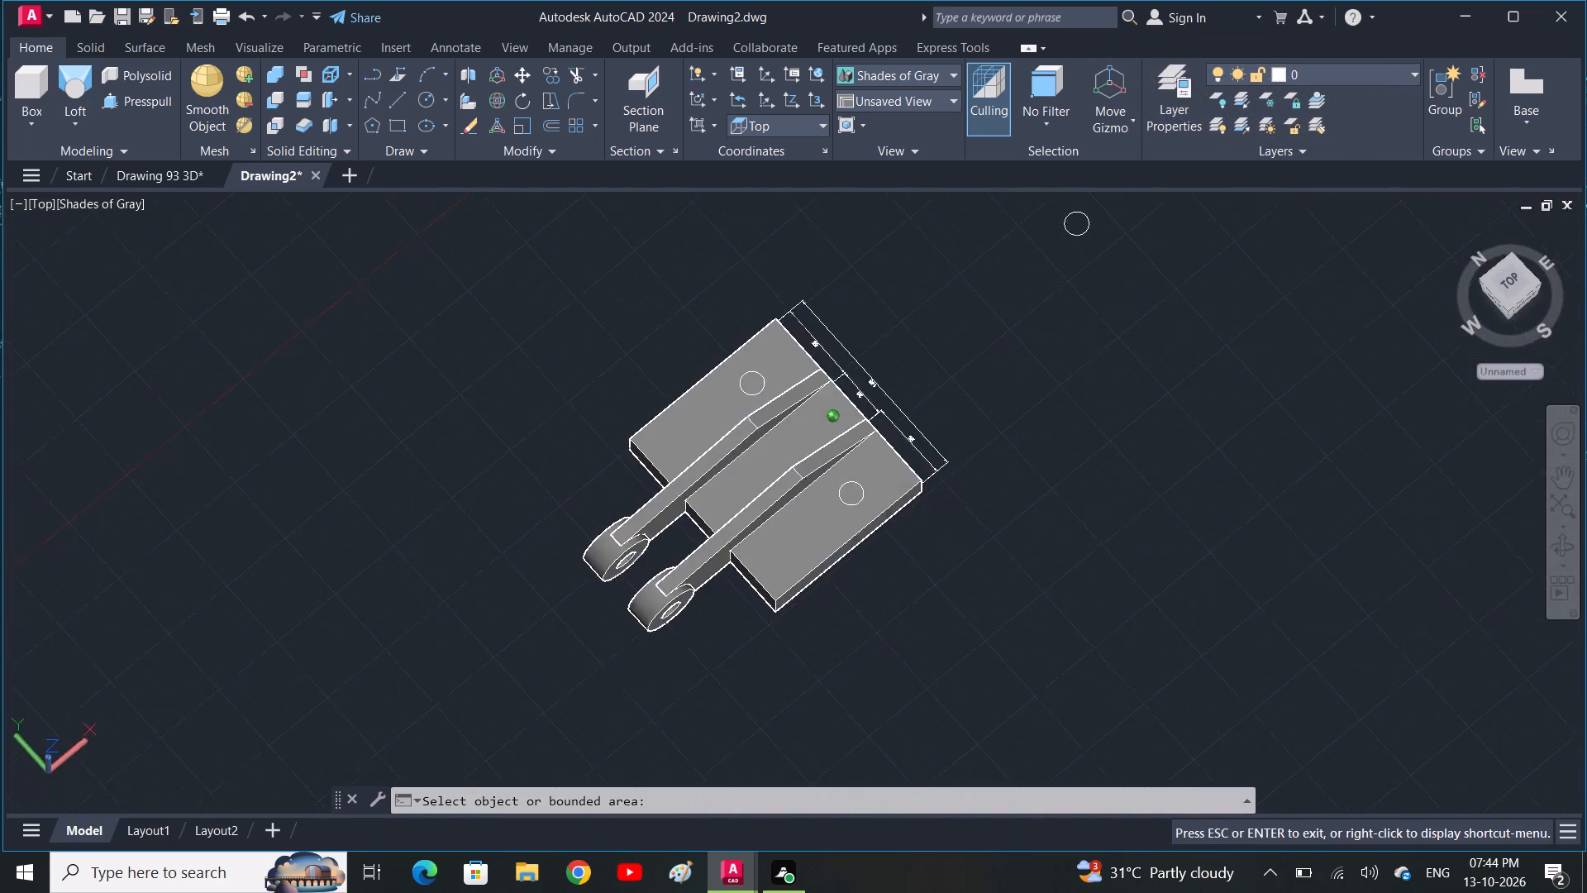
{"action": "middle_click_drag", "start_coordinate": [569, 396], "coordinate": [527, 260], "text": "shift"}
{"action": "scroll", "coordinate": [806, 421], "scroll_direction": "up", "scroll_amount": 2}
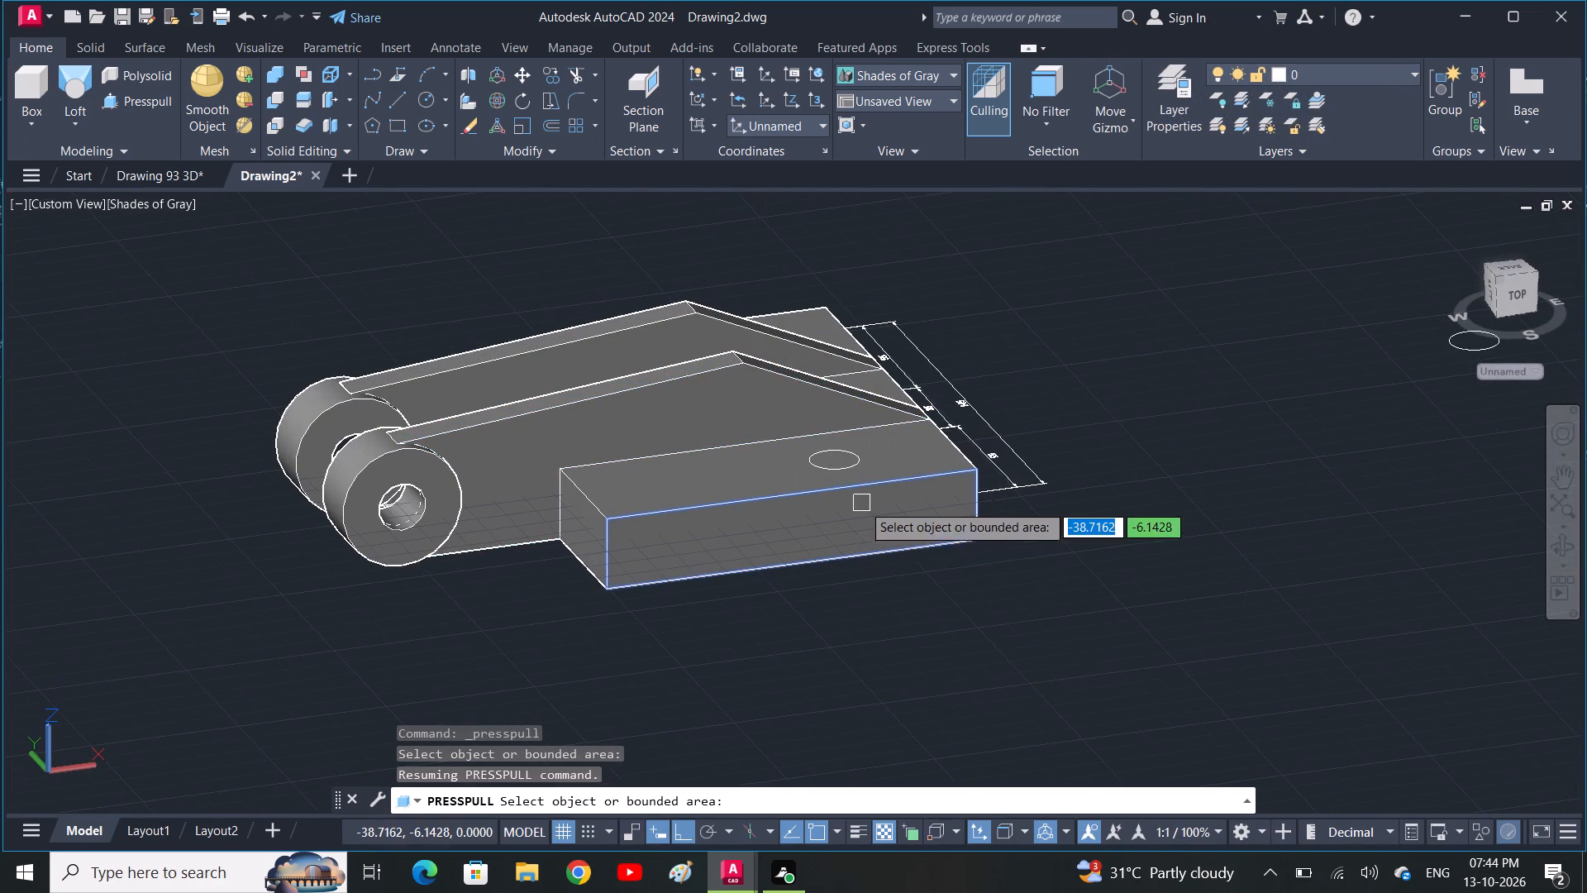
{"action": "scroll", "coordinate": [832, 438], "scroll_direction": "up", "scroll_amount": 1}
{"action": "left_click", "coordinate": [854, 481]}
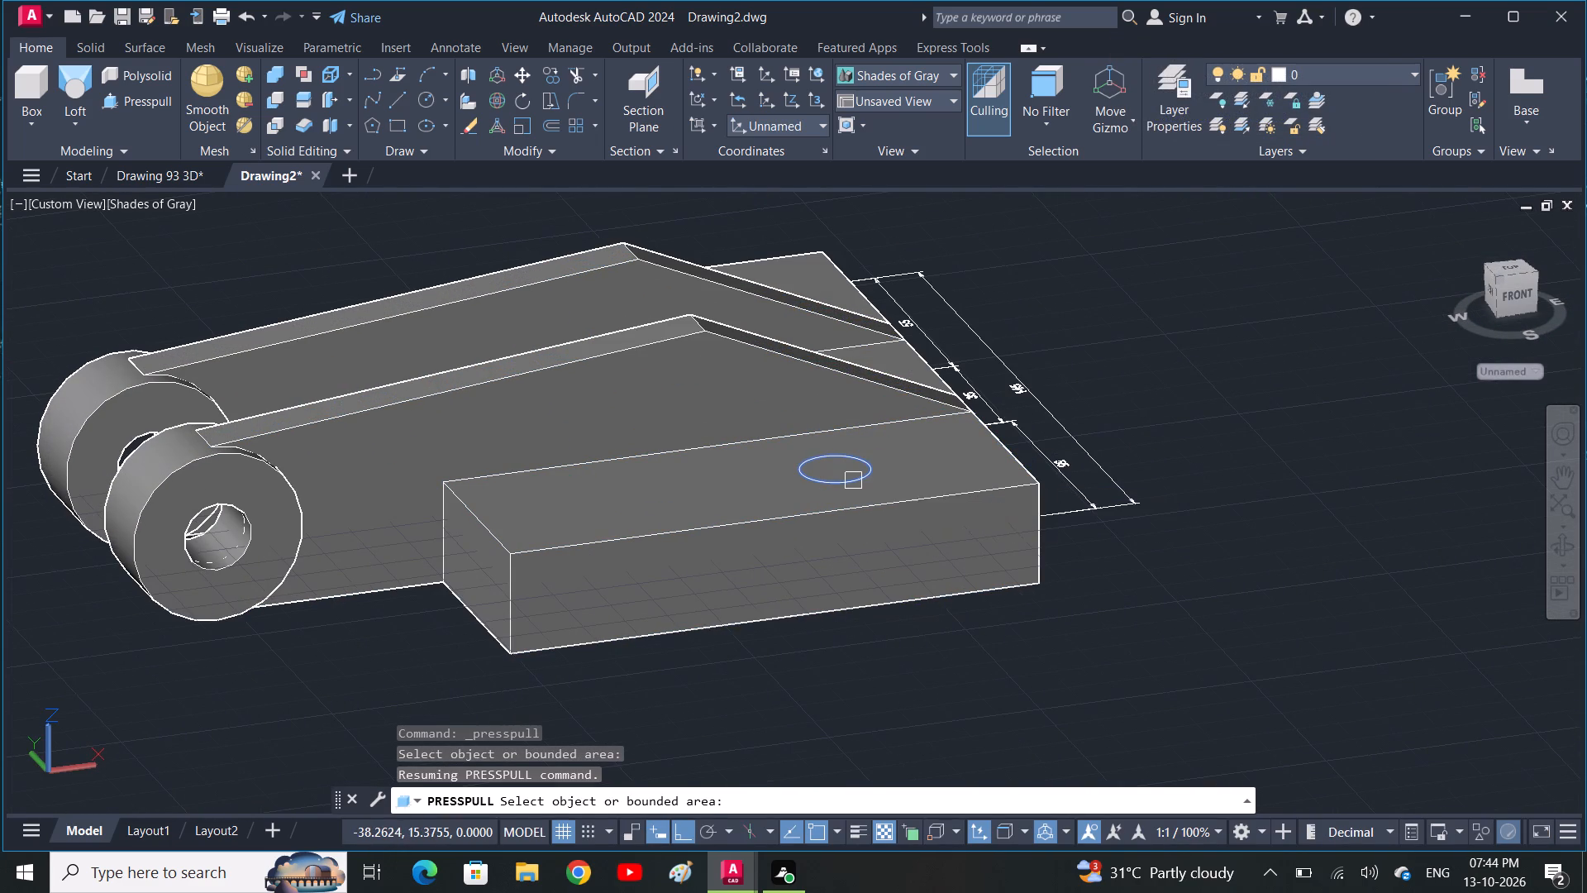
{"action": "left_click", "coordinate": [917, 717]}
{"action": "left_click", "coordinate": [894, 683]}
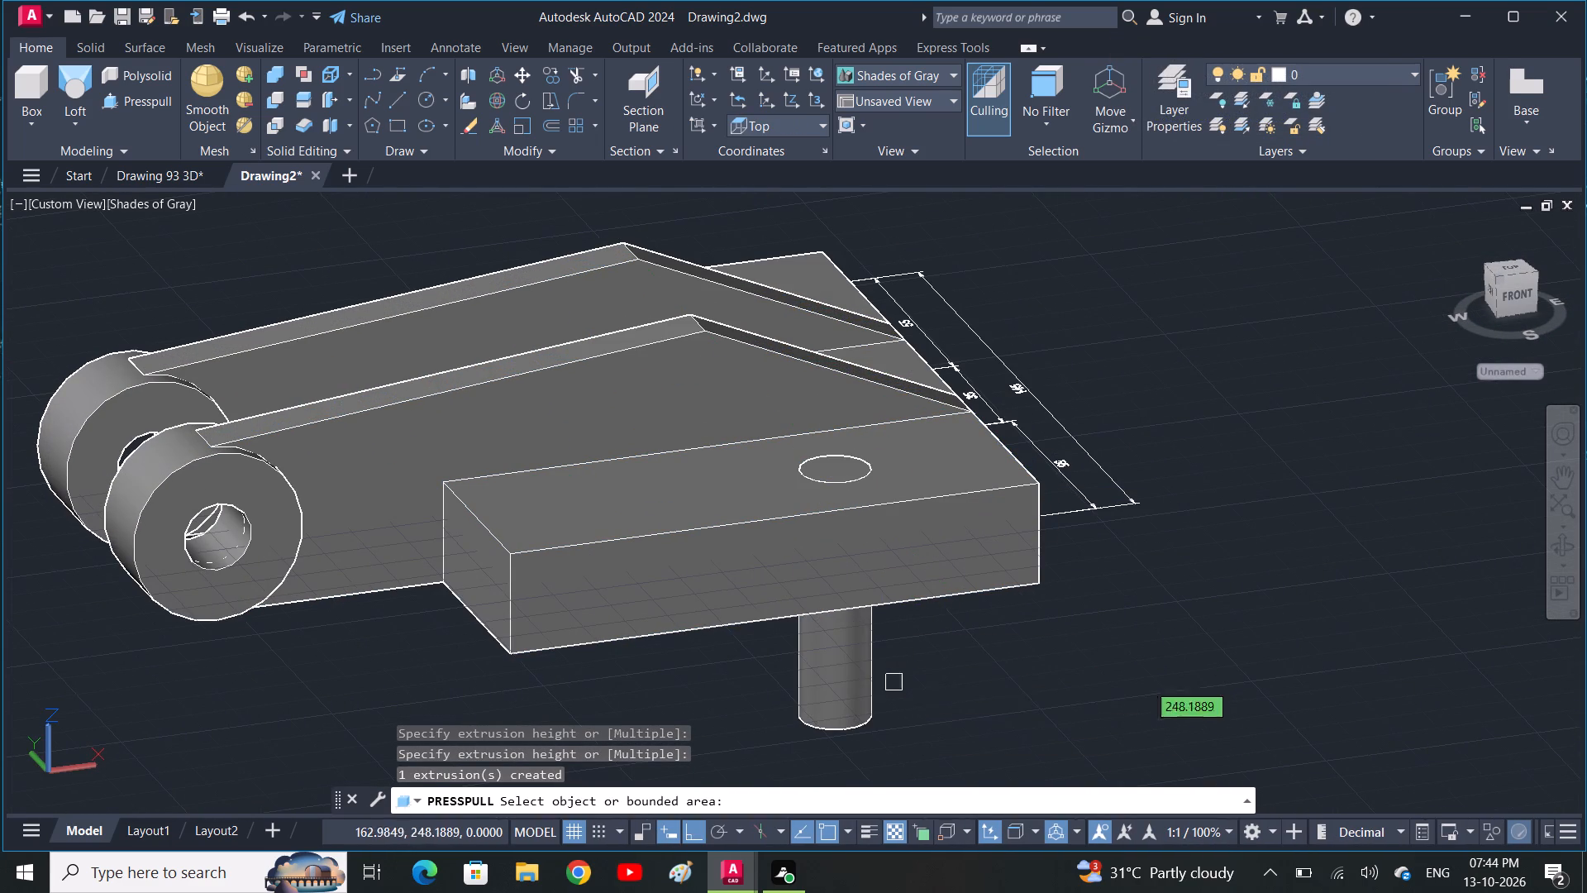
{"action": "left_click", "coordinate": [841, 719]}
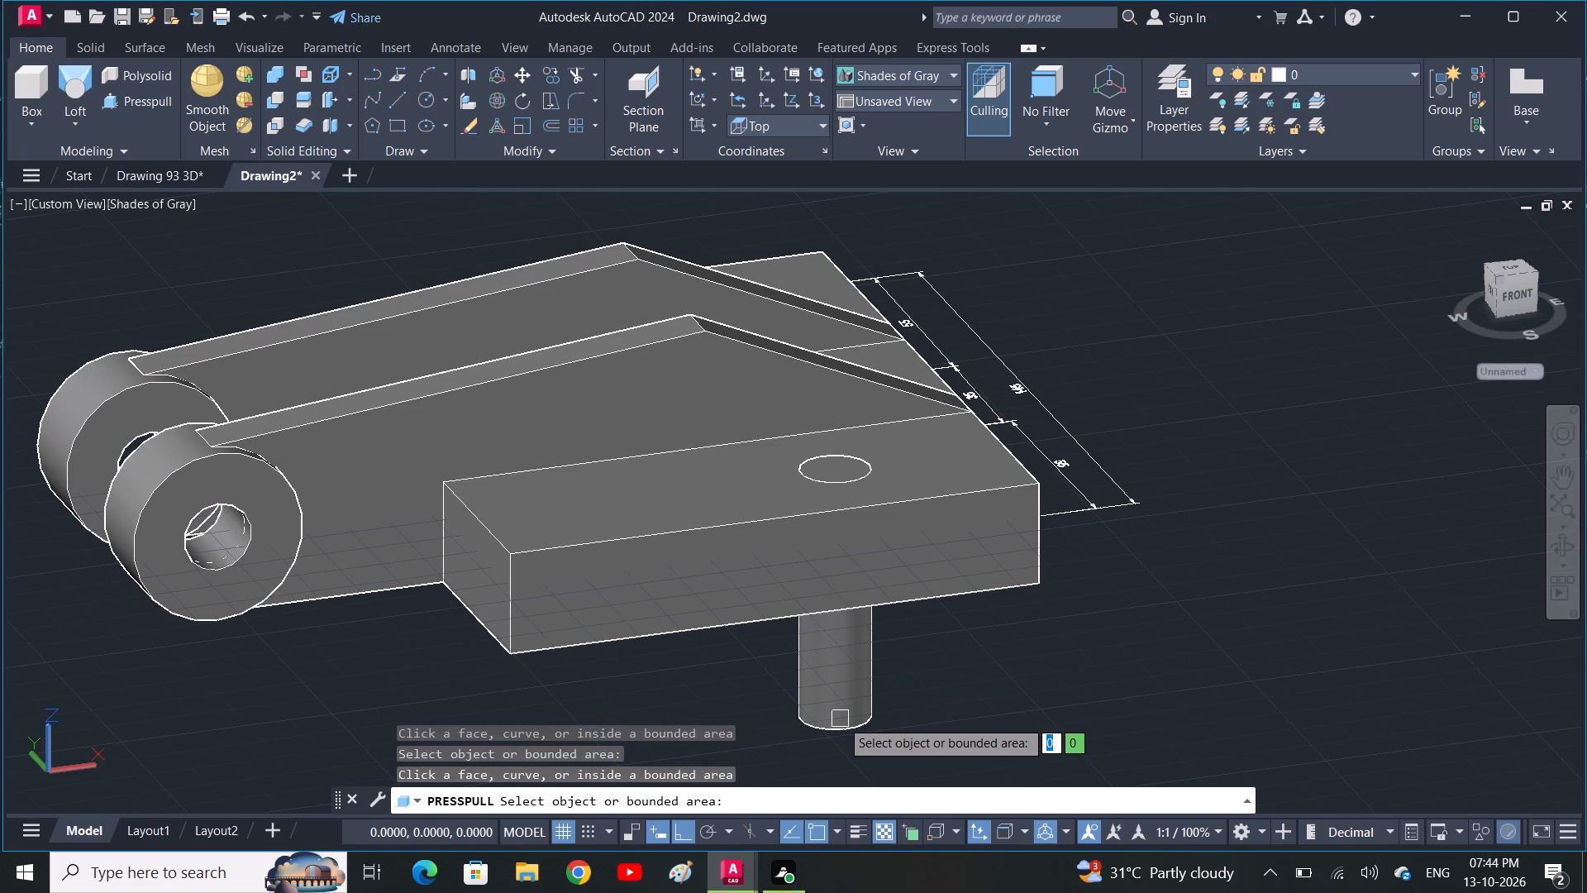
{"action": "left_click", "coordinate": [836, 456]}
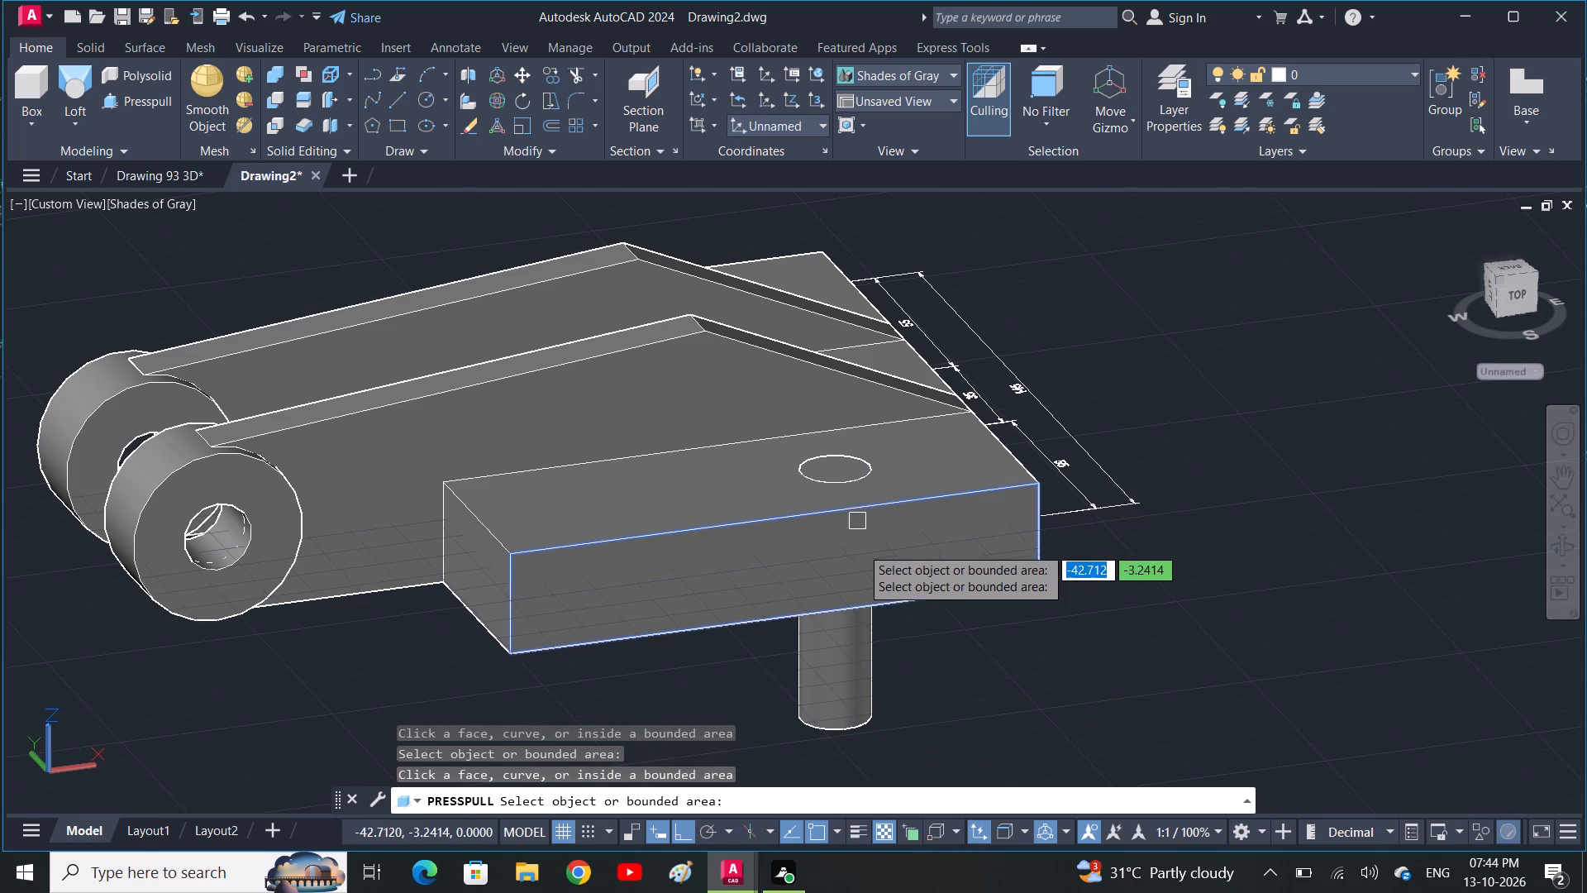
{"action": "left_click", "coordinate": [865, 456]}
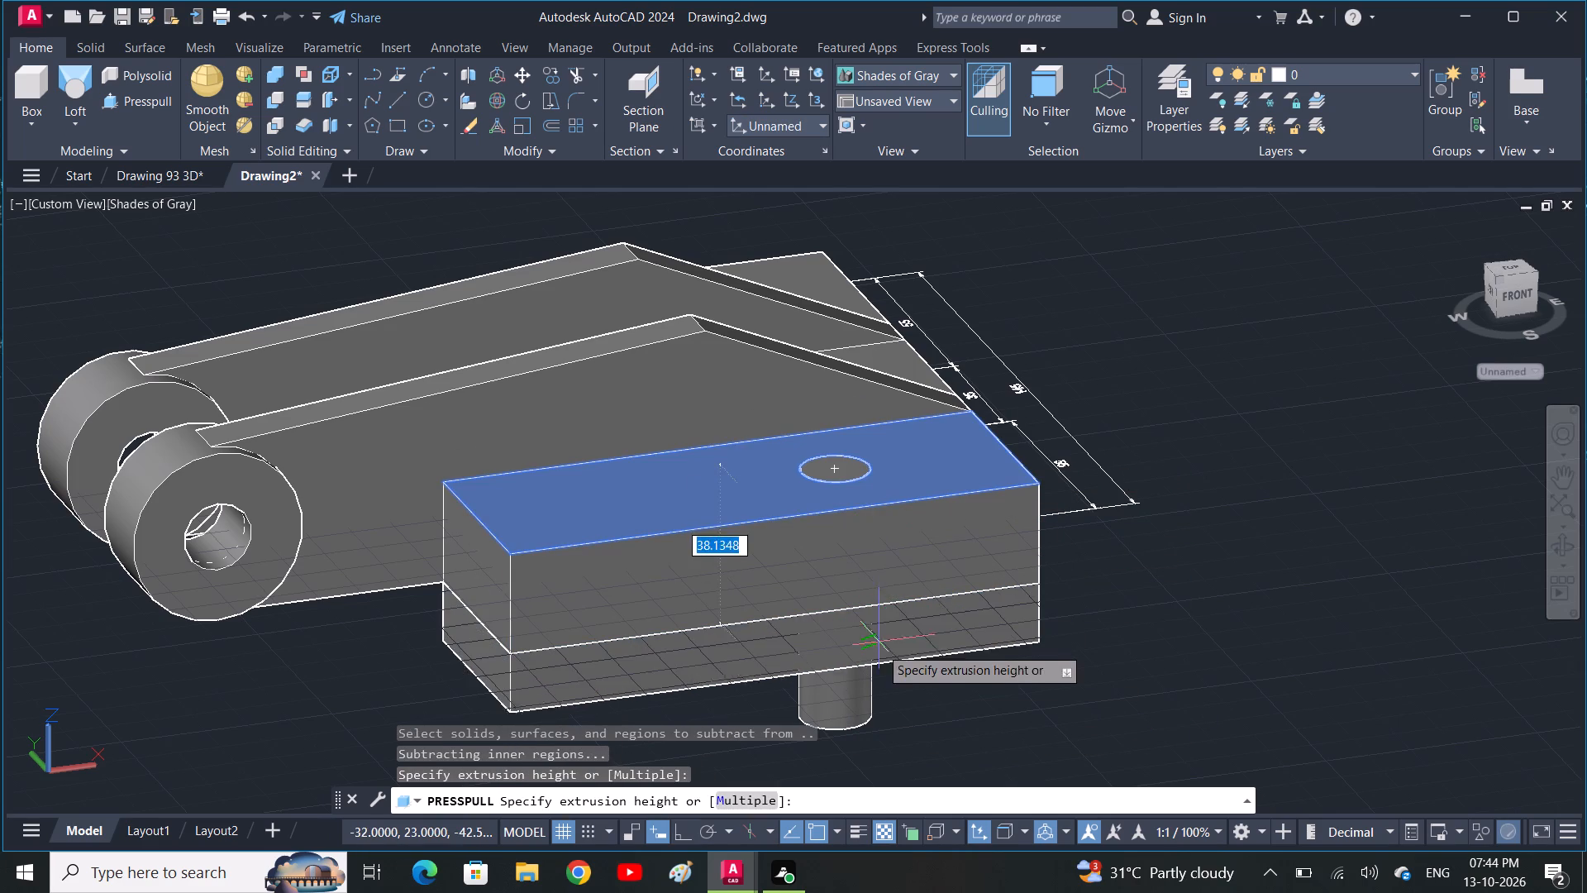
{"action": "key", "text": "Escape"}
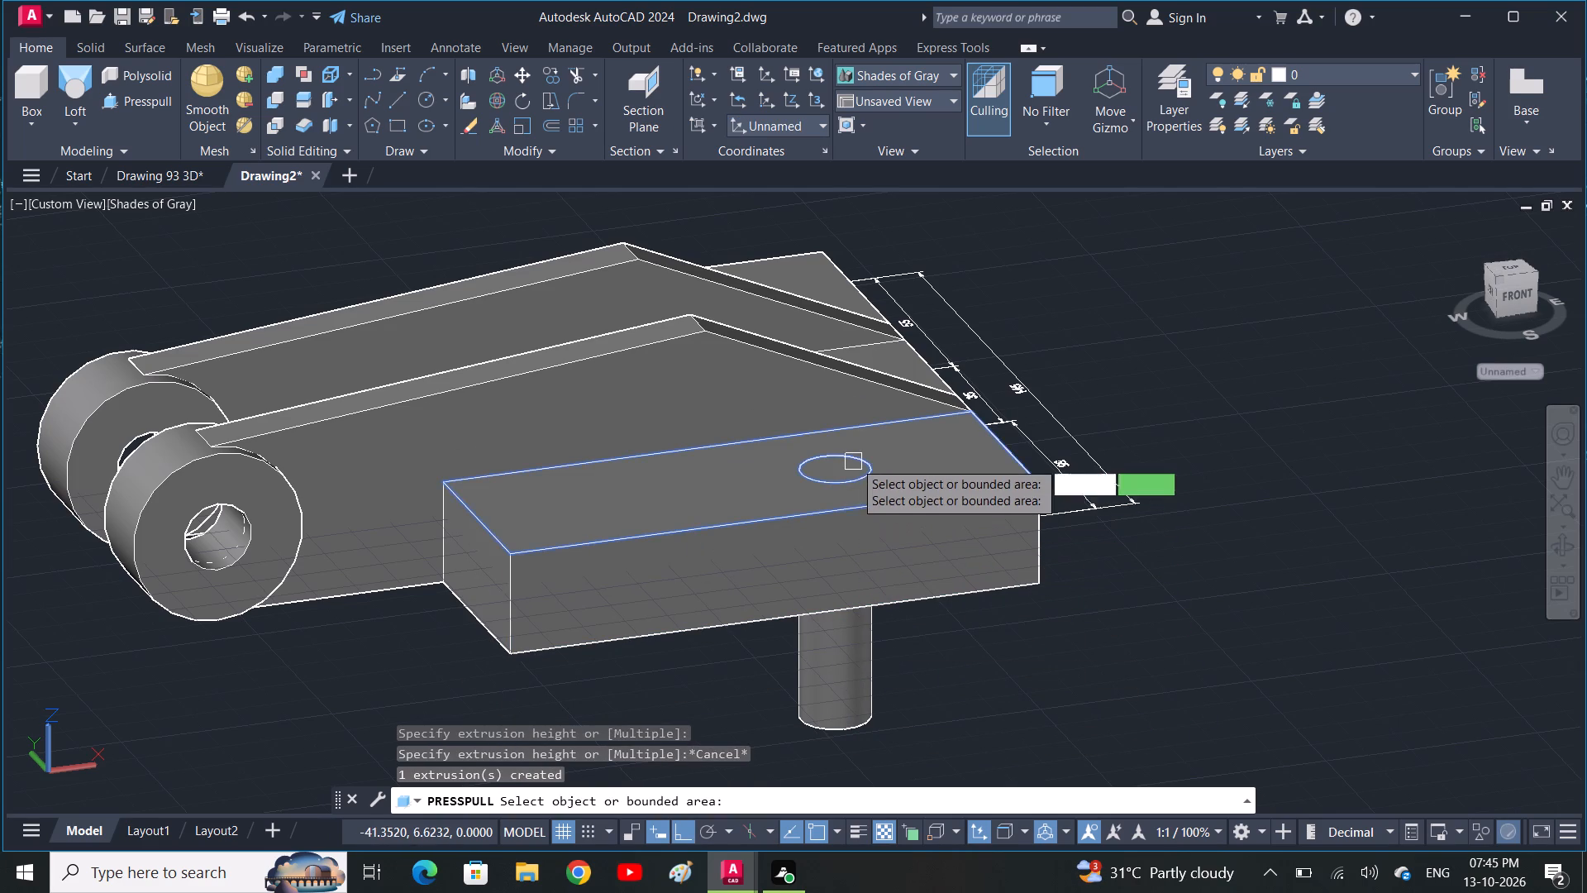
Presspull the base's south circle downward through the base once more and end the command.
{"action": "left_click", "coordinate": [854, 461]}
{"action": "left_click", "coordinate": [879, 679]}
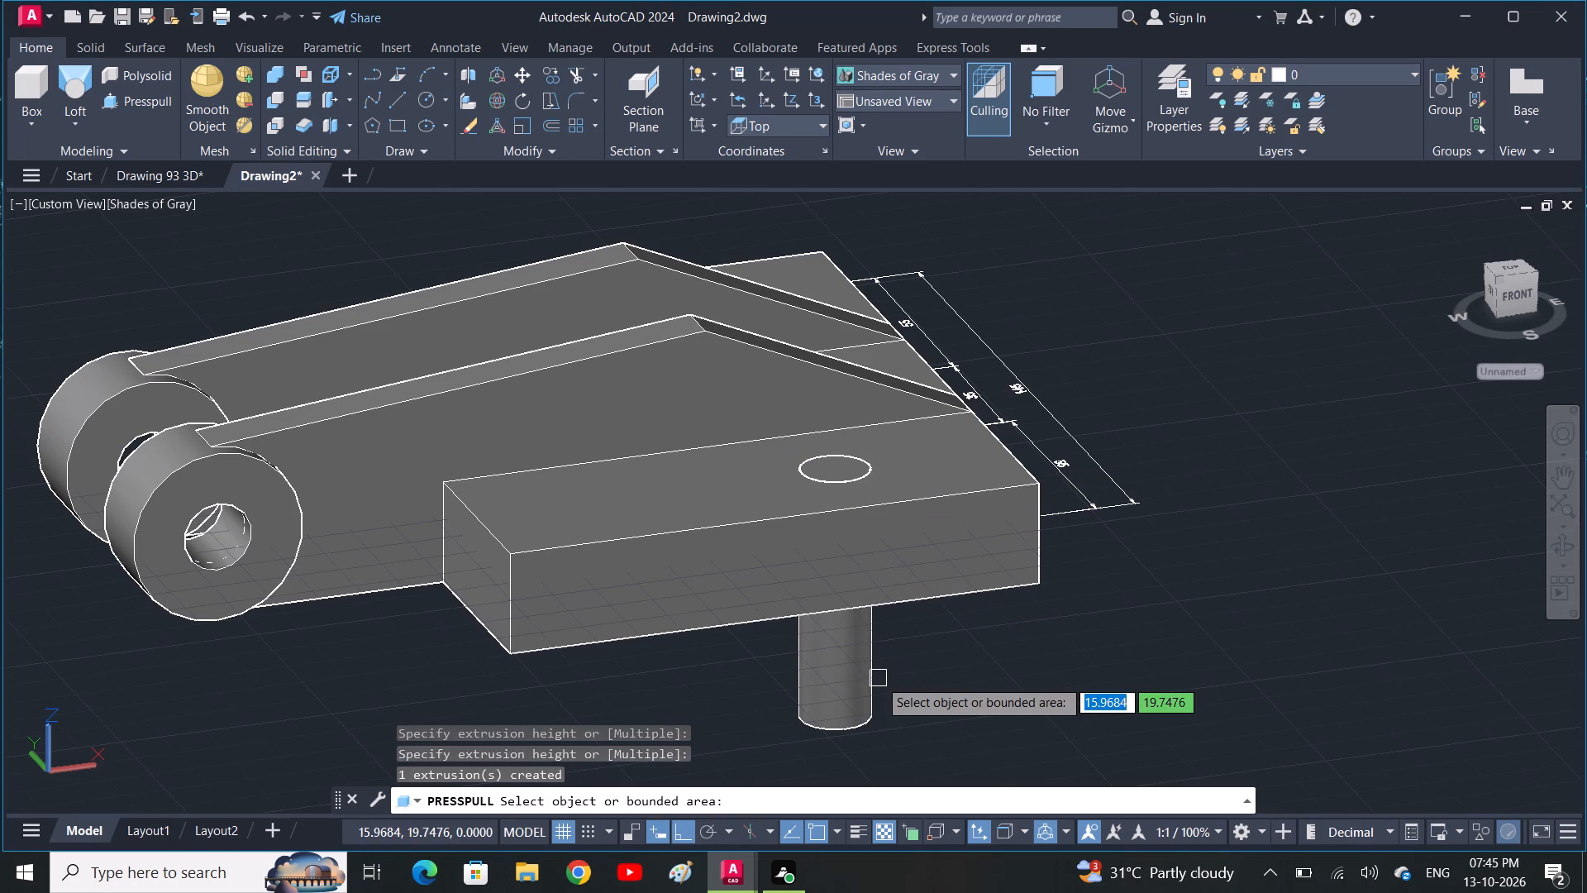
{"action": "key", "text": "Escape"}
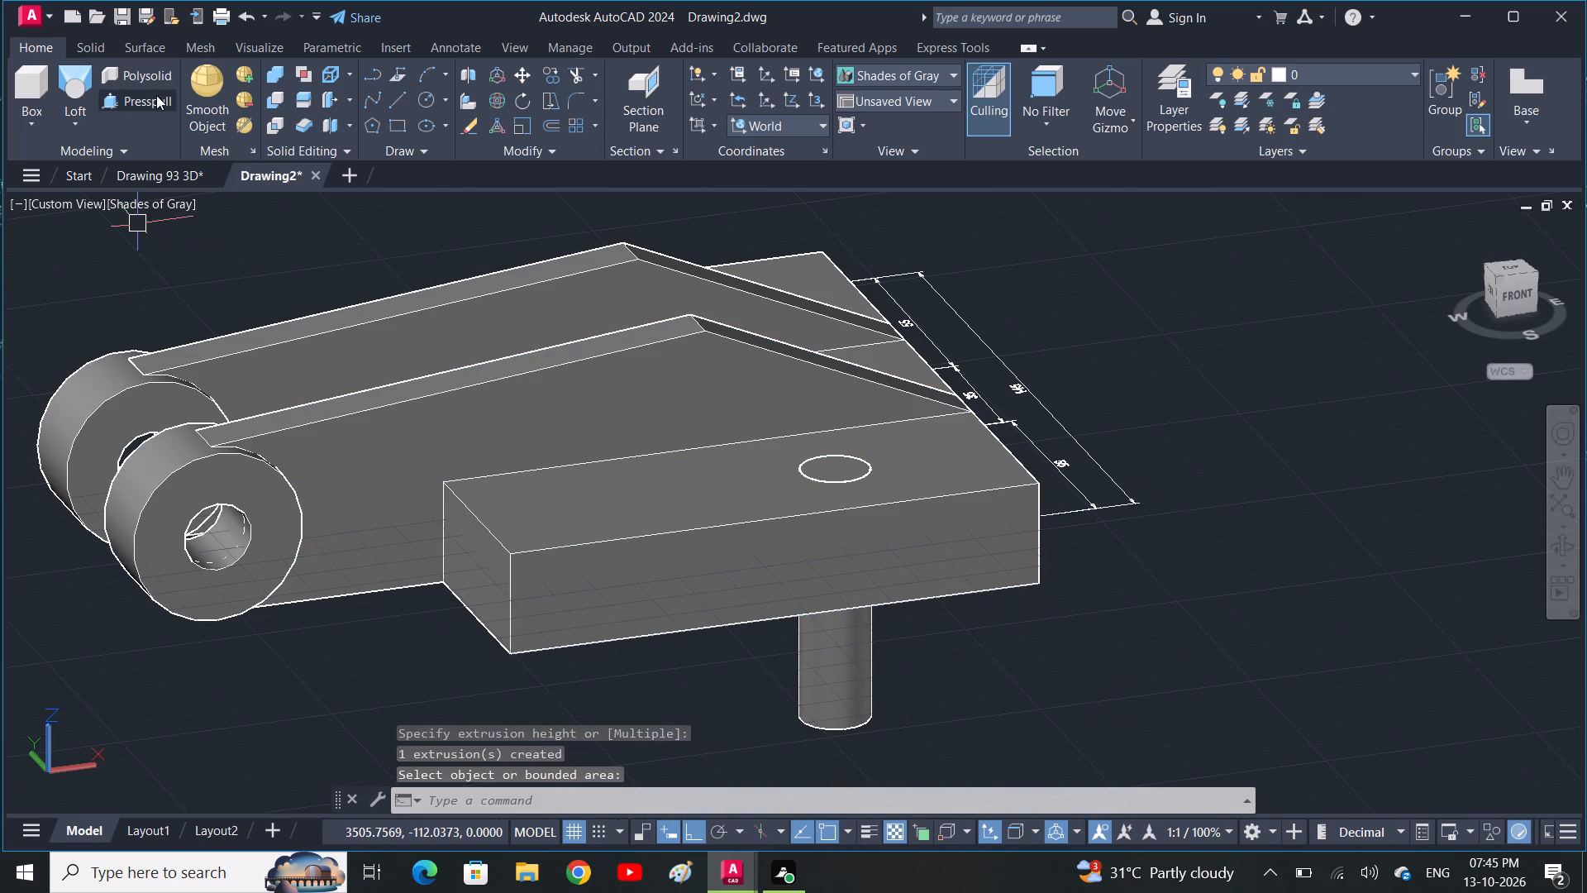
Subtract the south cylinder from the base solid to cut a through hole.
{"action": "left_click", "coordinate": [274, 98]}
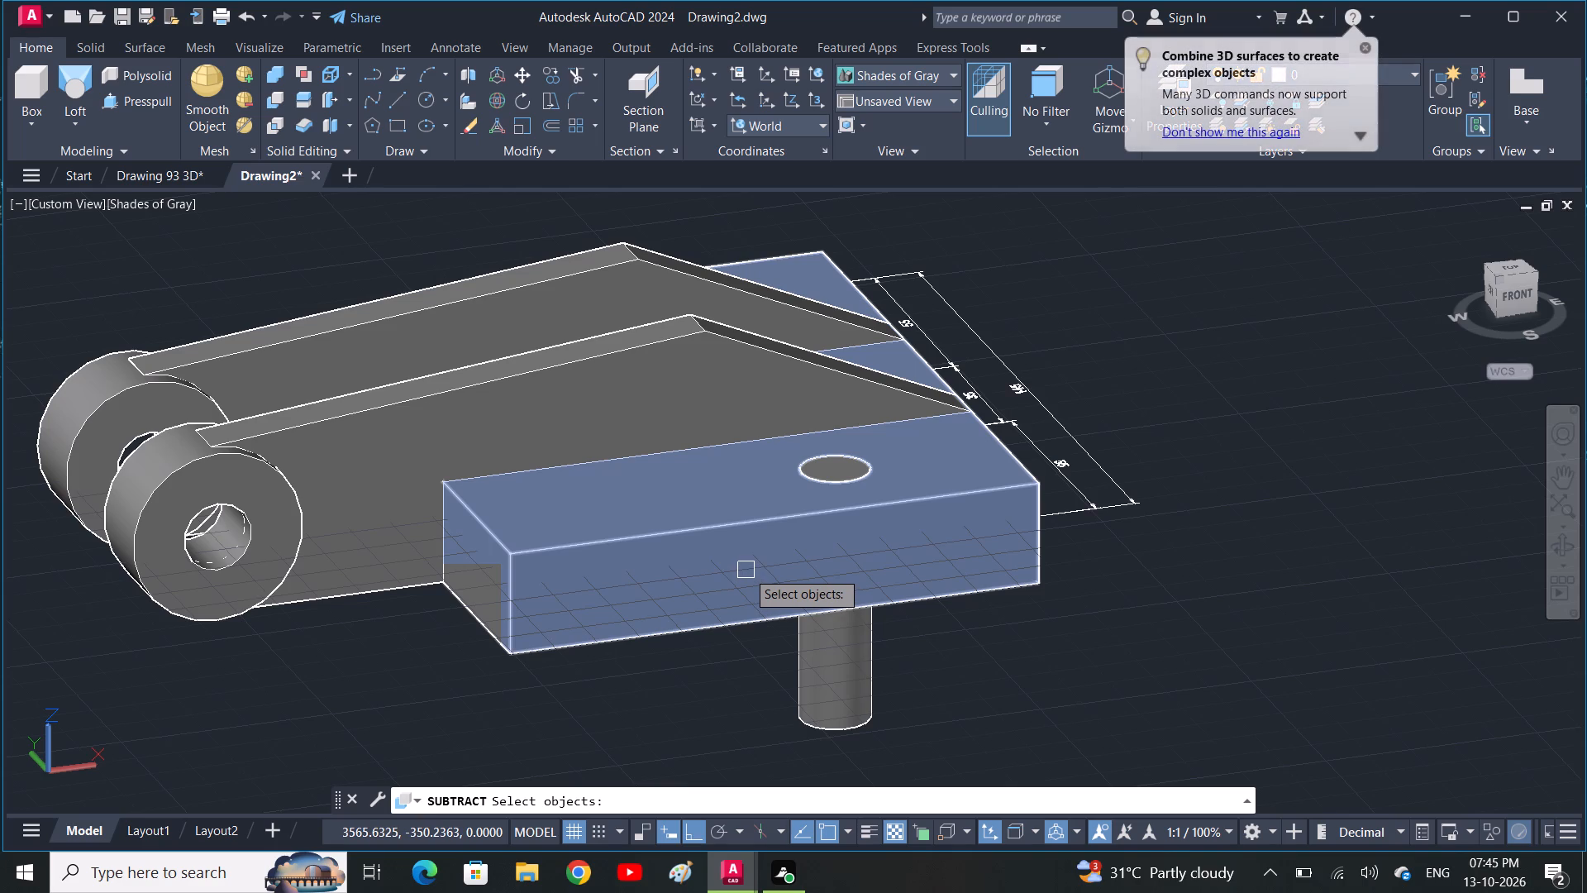
{"action": "left_click", "coordinate": [746, 571]}
{"action": "key", "text": "space"}
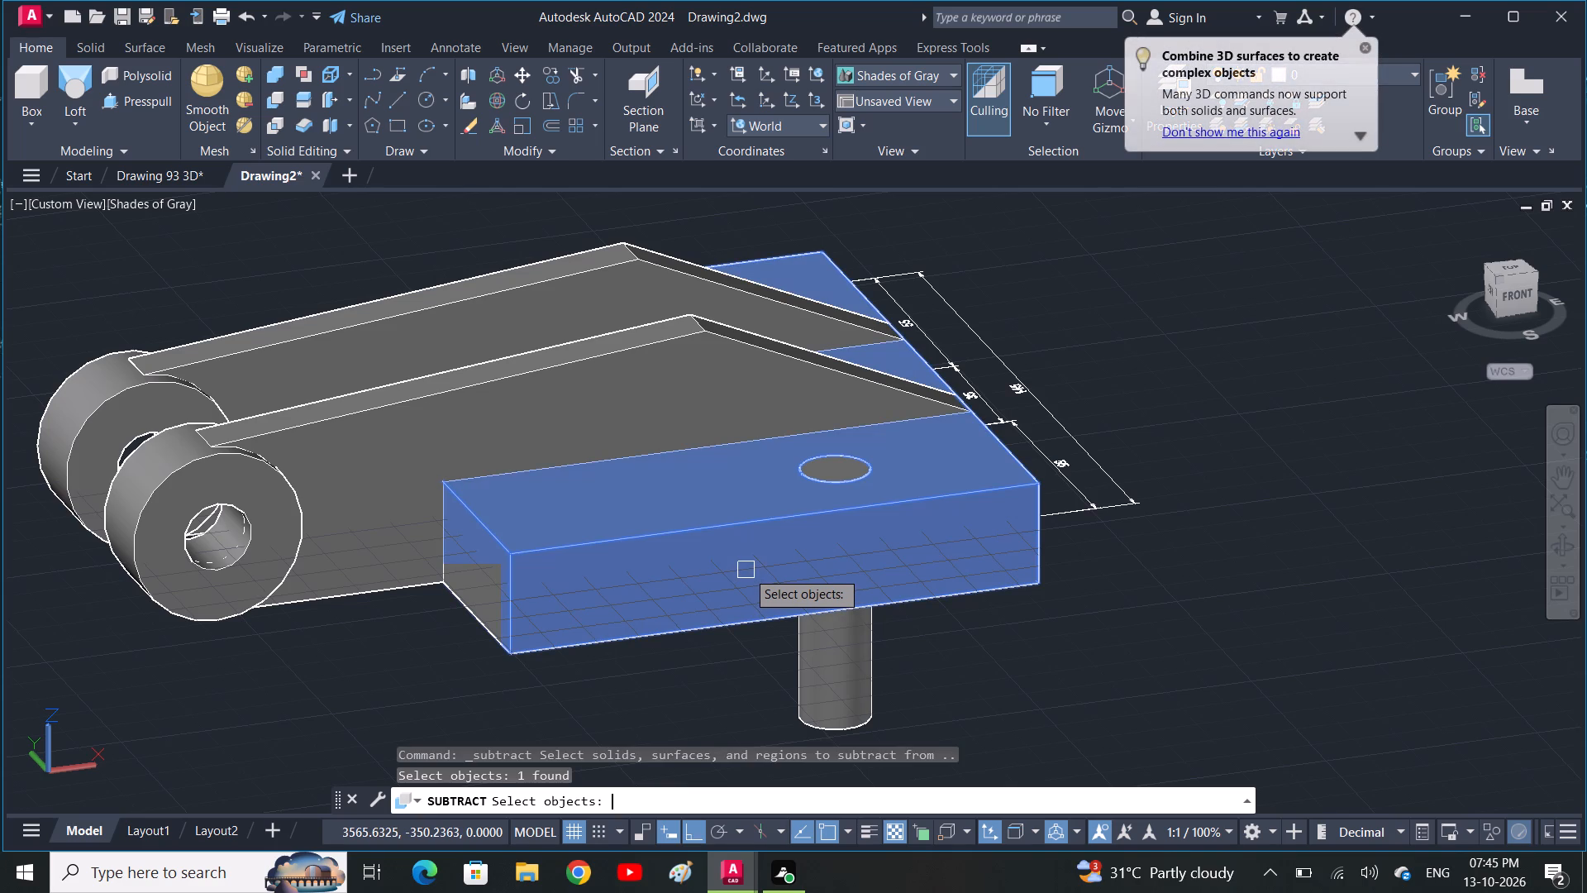
{"action": "left_click", "coordinate": [830, 467]}
{"action": "key", "text": "space"}
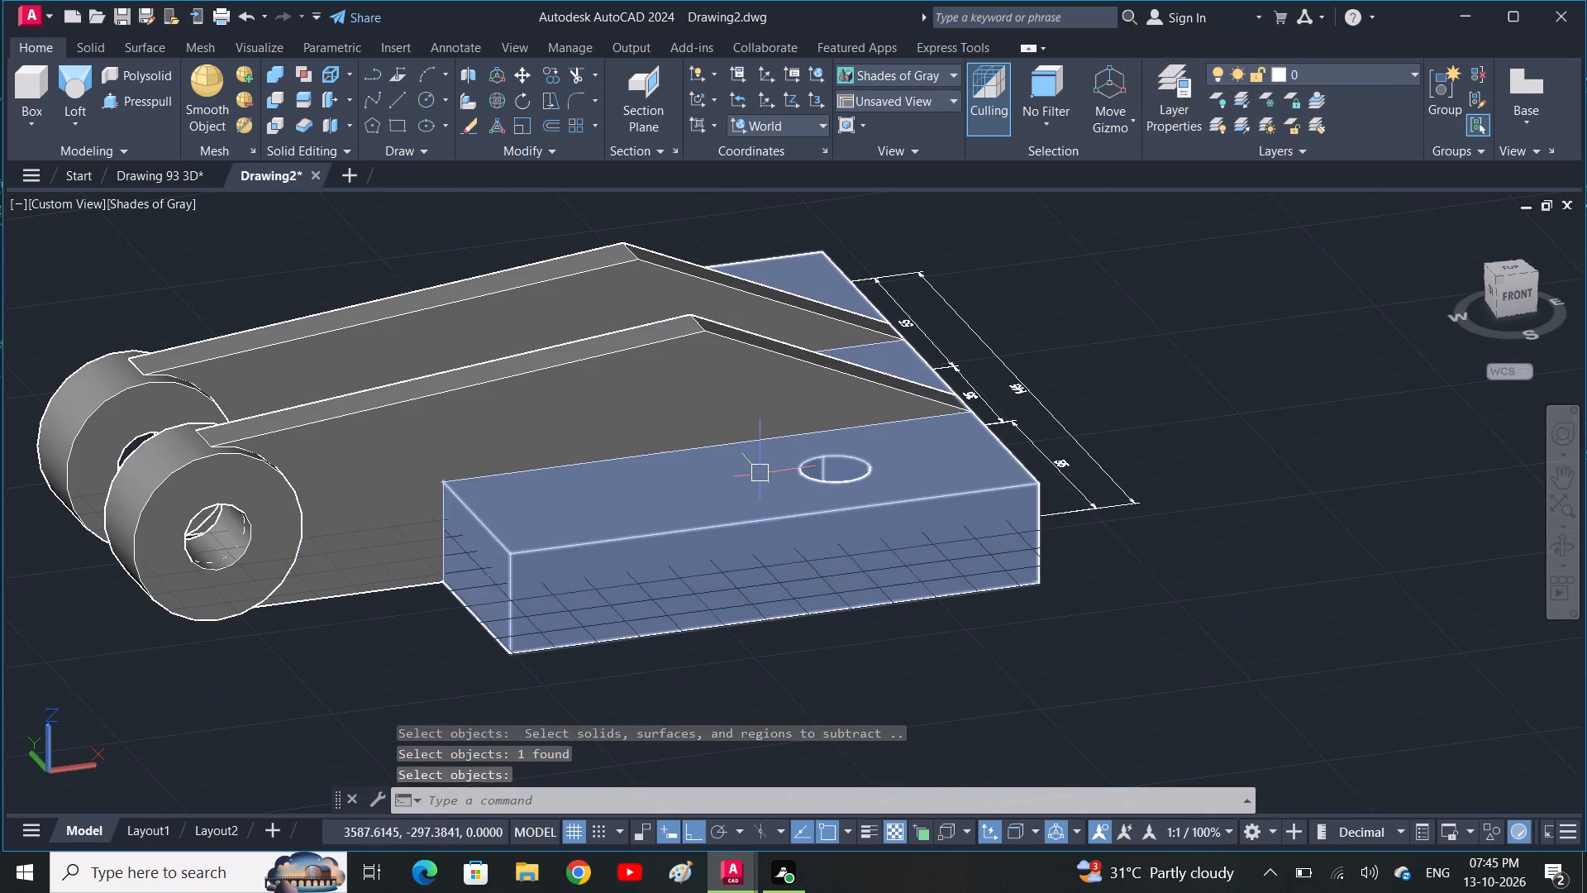
Presspull the circle on the base's north side downward into a cylinder extending past the base's underside.
{"action": "middle_click_drag", "start_coordinate": [760, 474], "coordinate": [774, 655], "text": "shift"}
{"action": "middle_click_drag", "start_coordinate": [783, 431], "coordinate": [784, 436]}
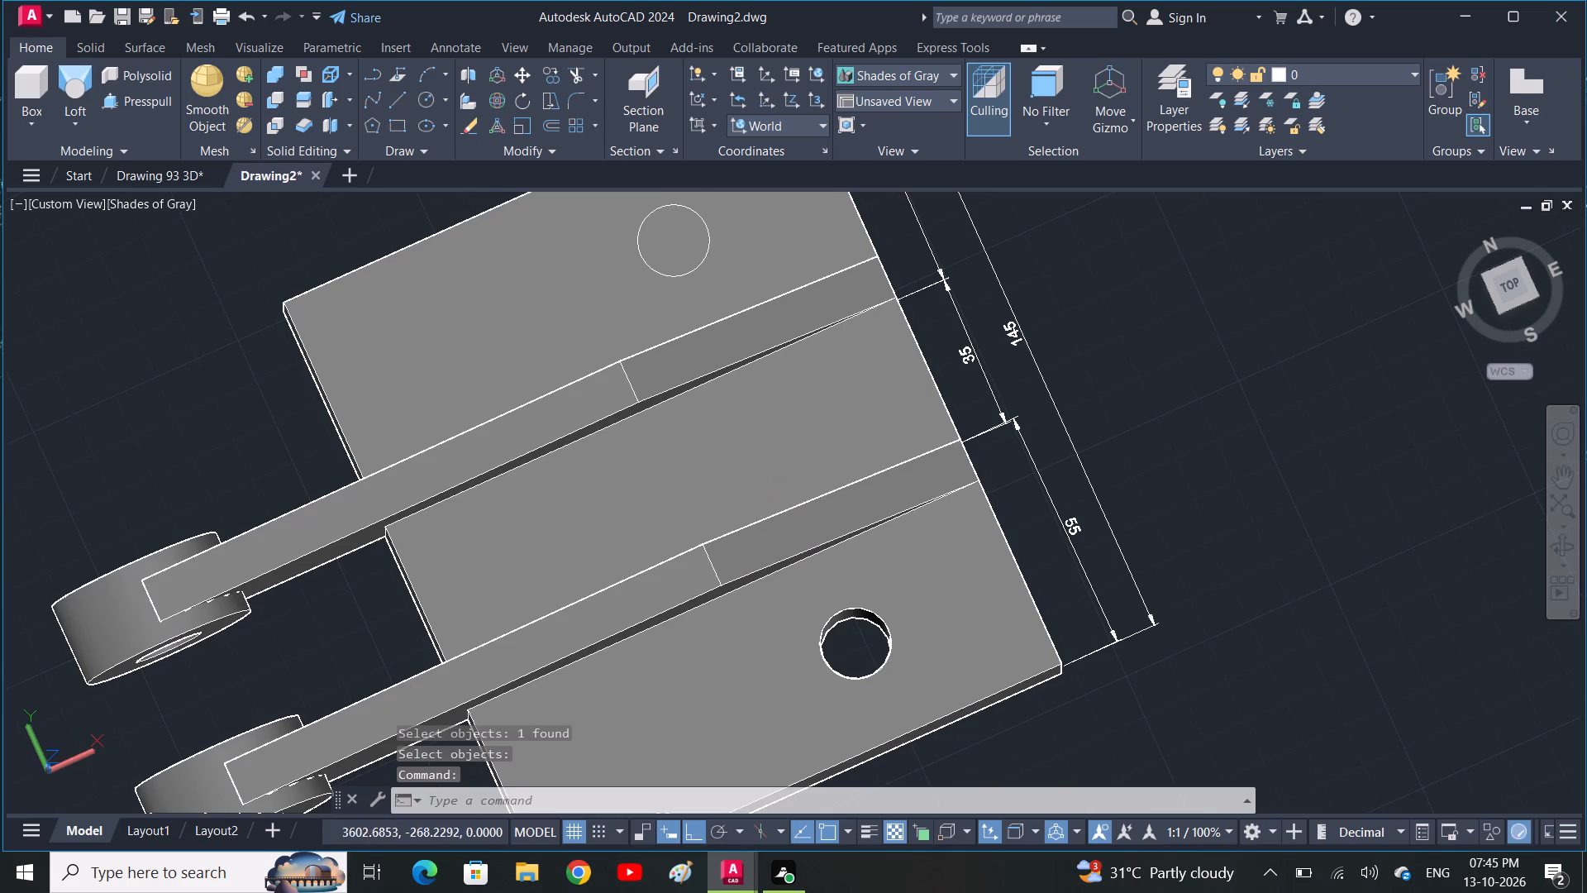
{"action": "middle_click_drag", "start_coordinate": [784, 436], "coordinate": [774, 561]}
{"action": "middle_click_drag", "start_coordinate": [461, 466], "coordinate": [572, 543], "text": "shift"}
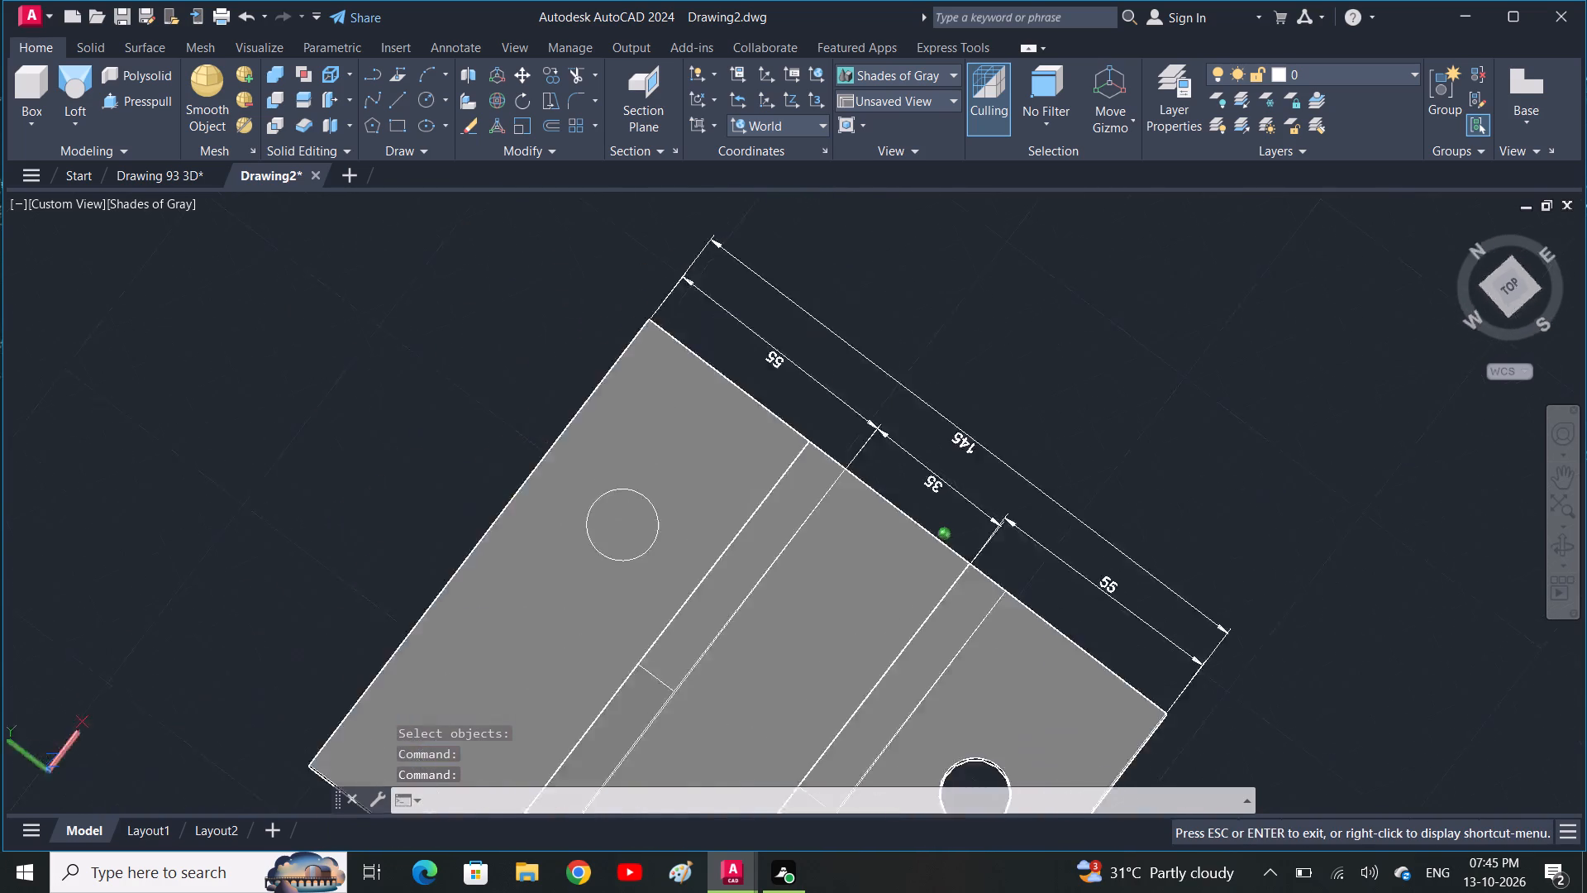
{"action": "middle_click_drag", "start_coordinate": [572, 543], "coordinate": [814, 363], "text": "shift"}
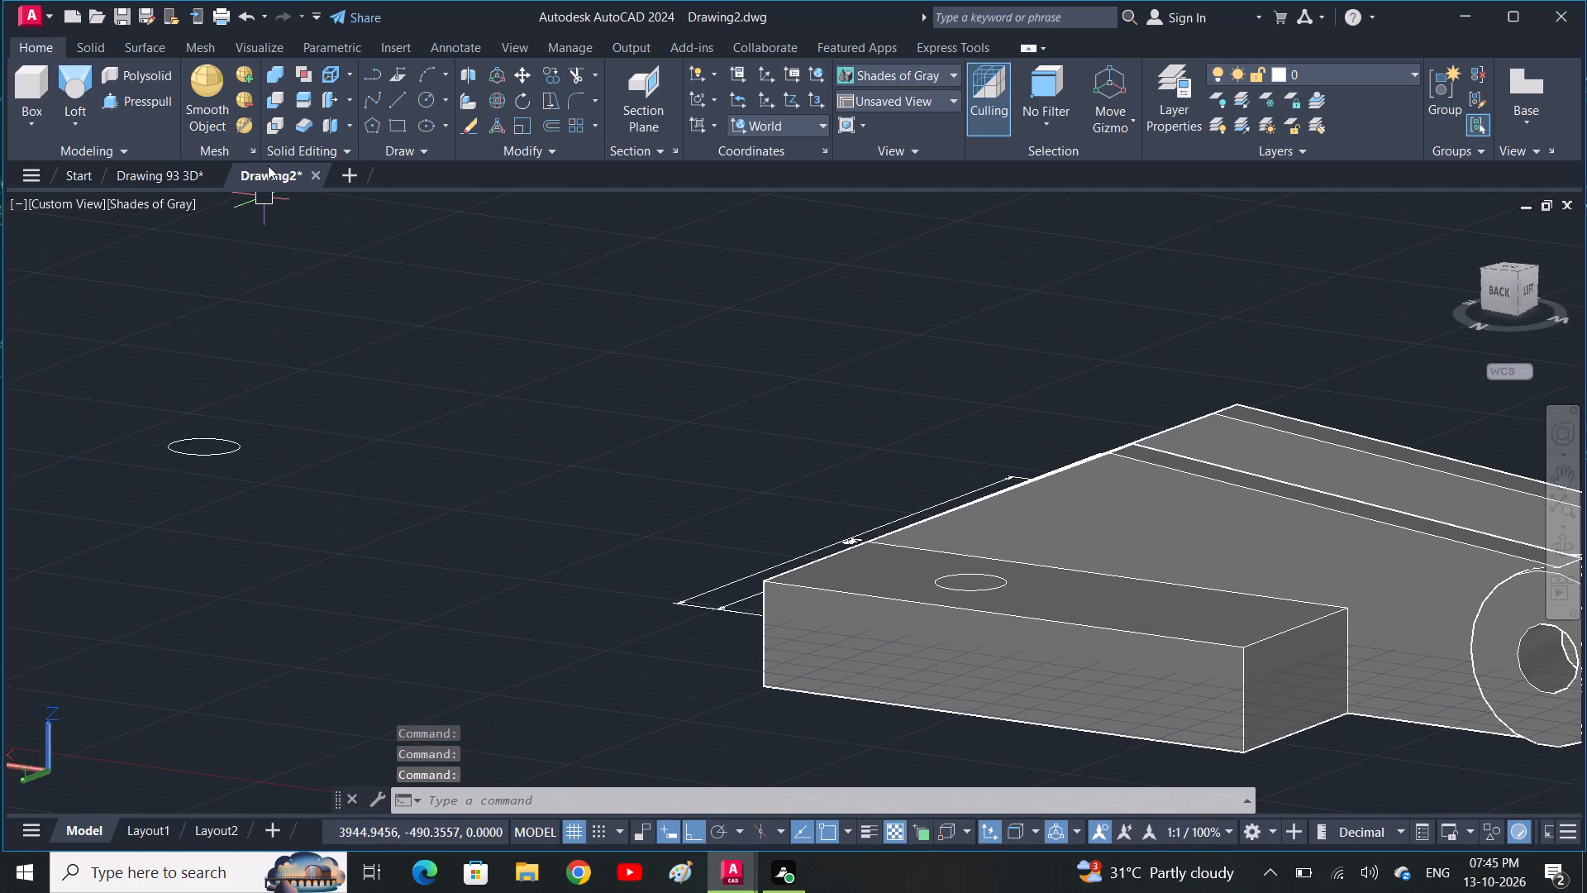
{"action": "left_click", "coordinate": [136, 93]}
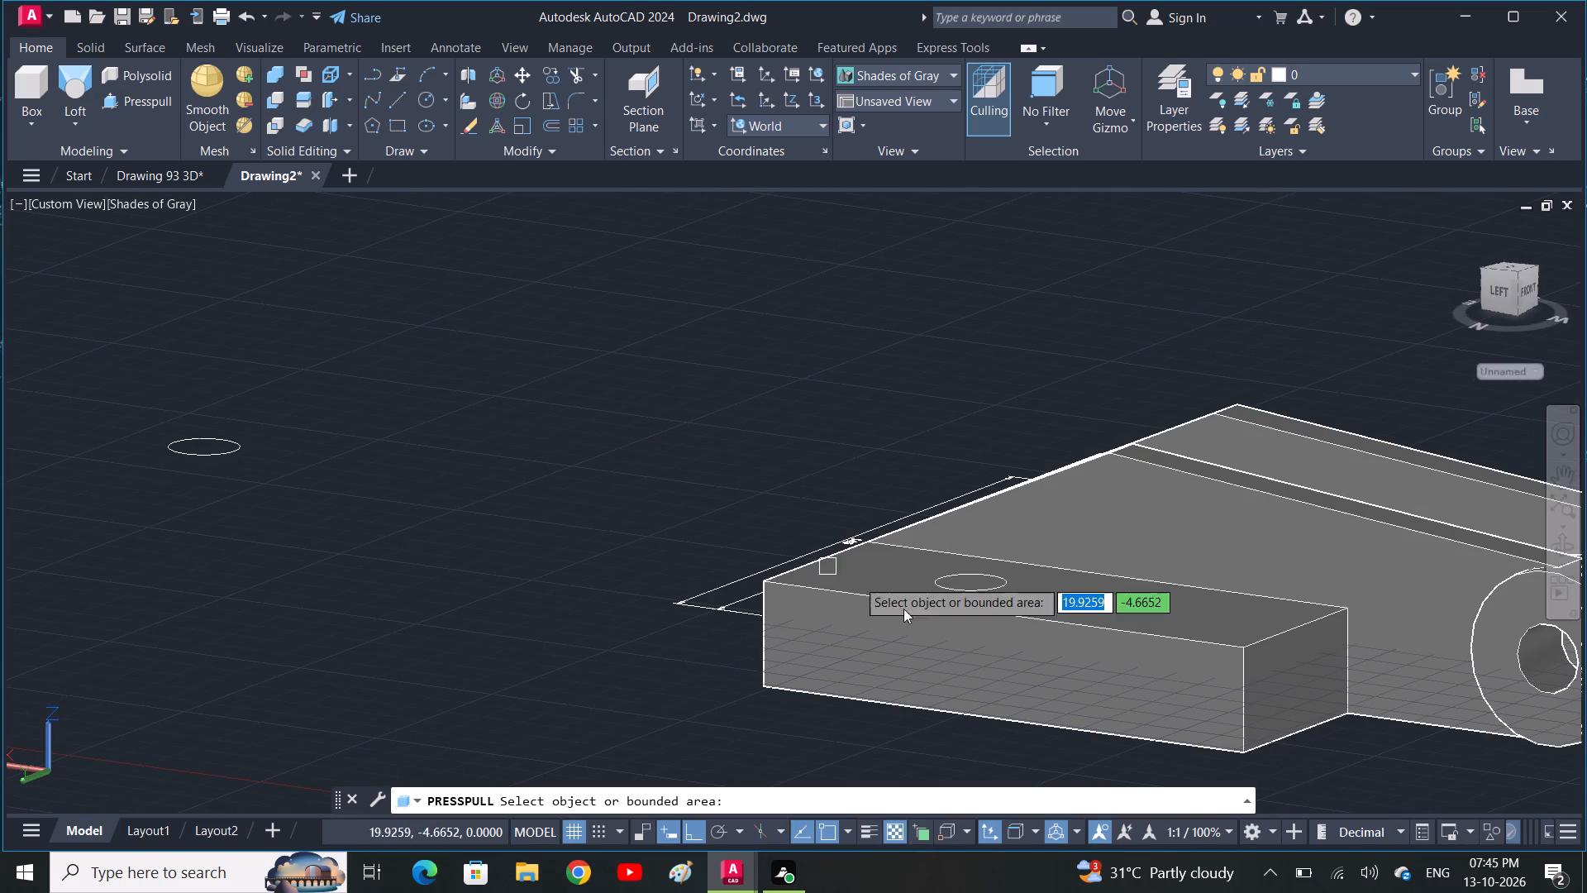
{"action": "scroll", "coordinate": [903, 609], "scroll_direction": "up", "scroll_amount": 1}
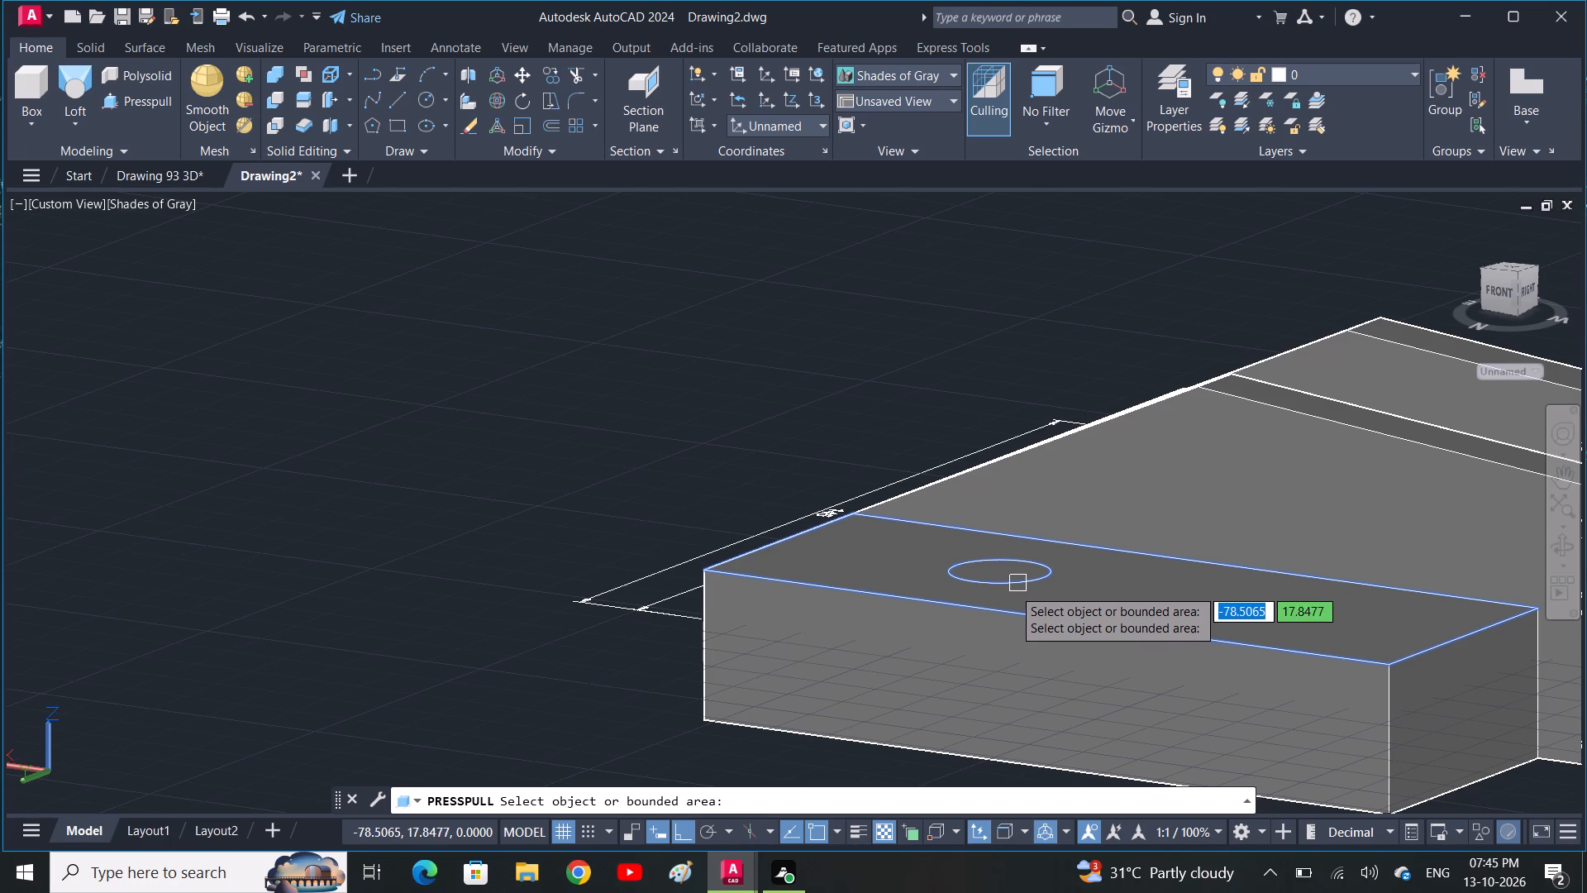
{"action": "scroll", "coordinate": [1011, 589], "scroll_direction": "up", "scroll_amount": 1}
{"action": "middle_click_drag", "start_coordinate": [1009, 556], "coordinate": [999, 618], "text": "shift"}
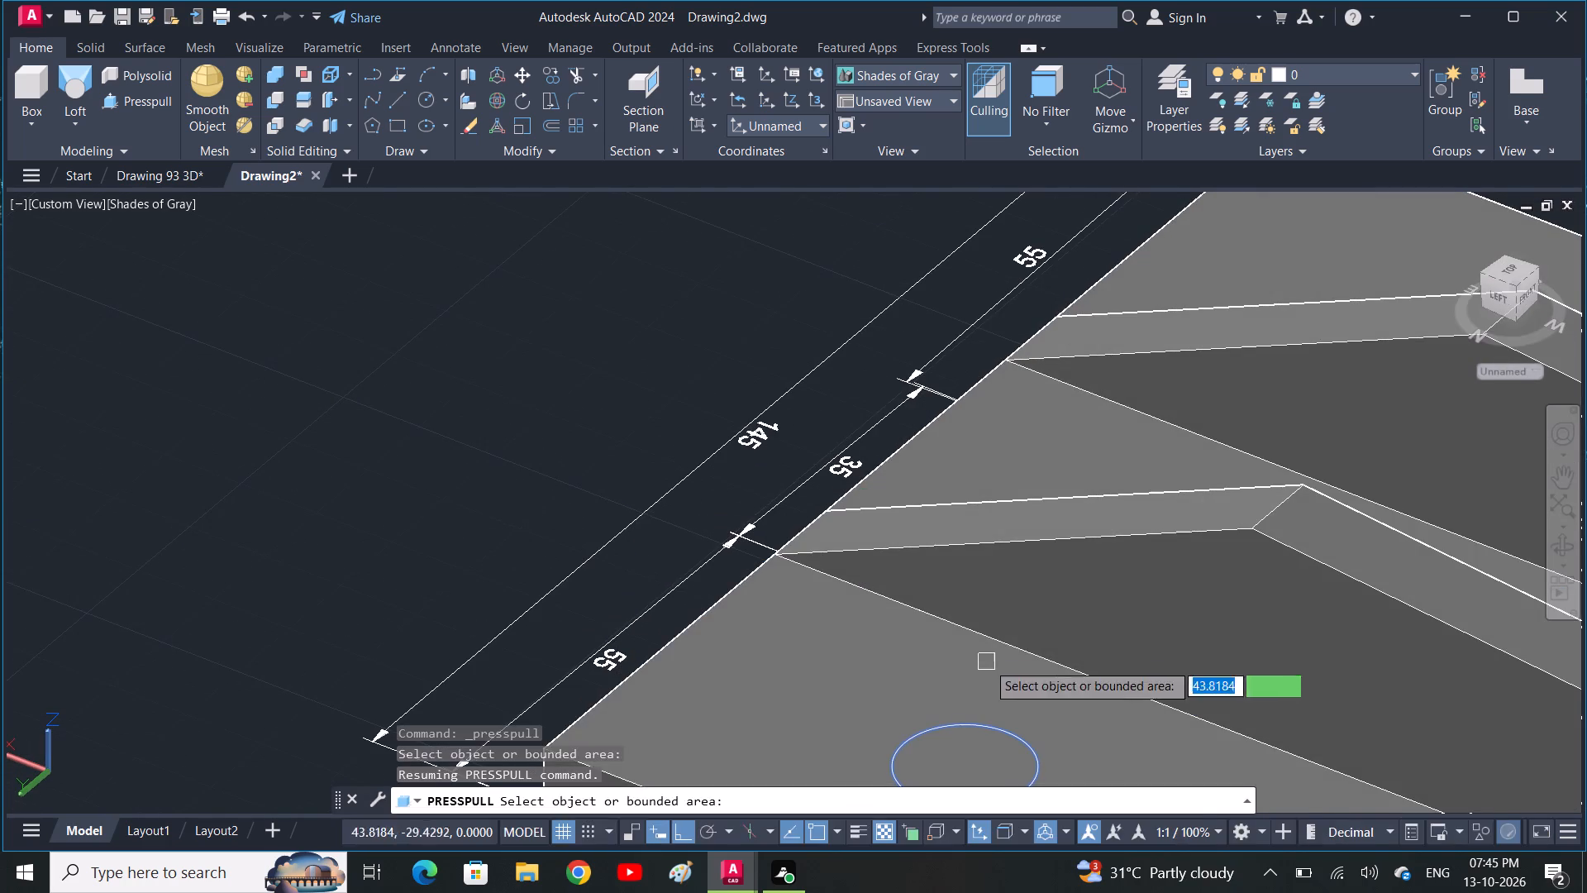
{"action": "middle_click_drag", "start_coordinate": [987, 662], "coordinate": [1003, 448]}
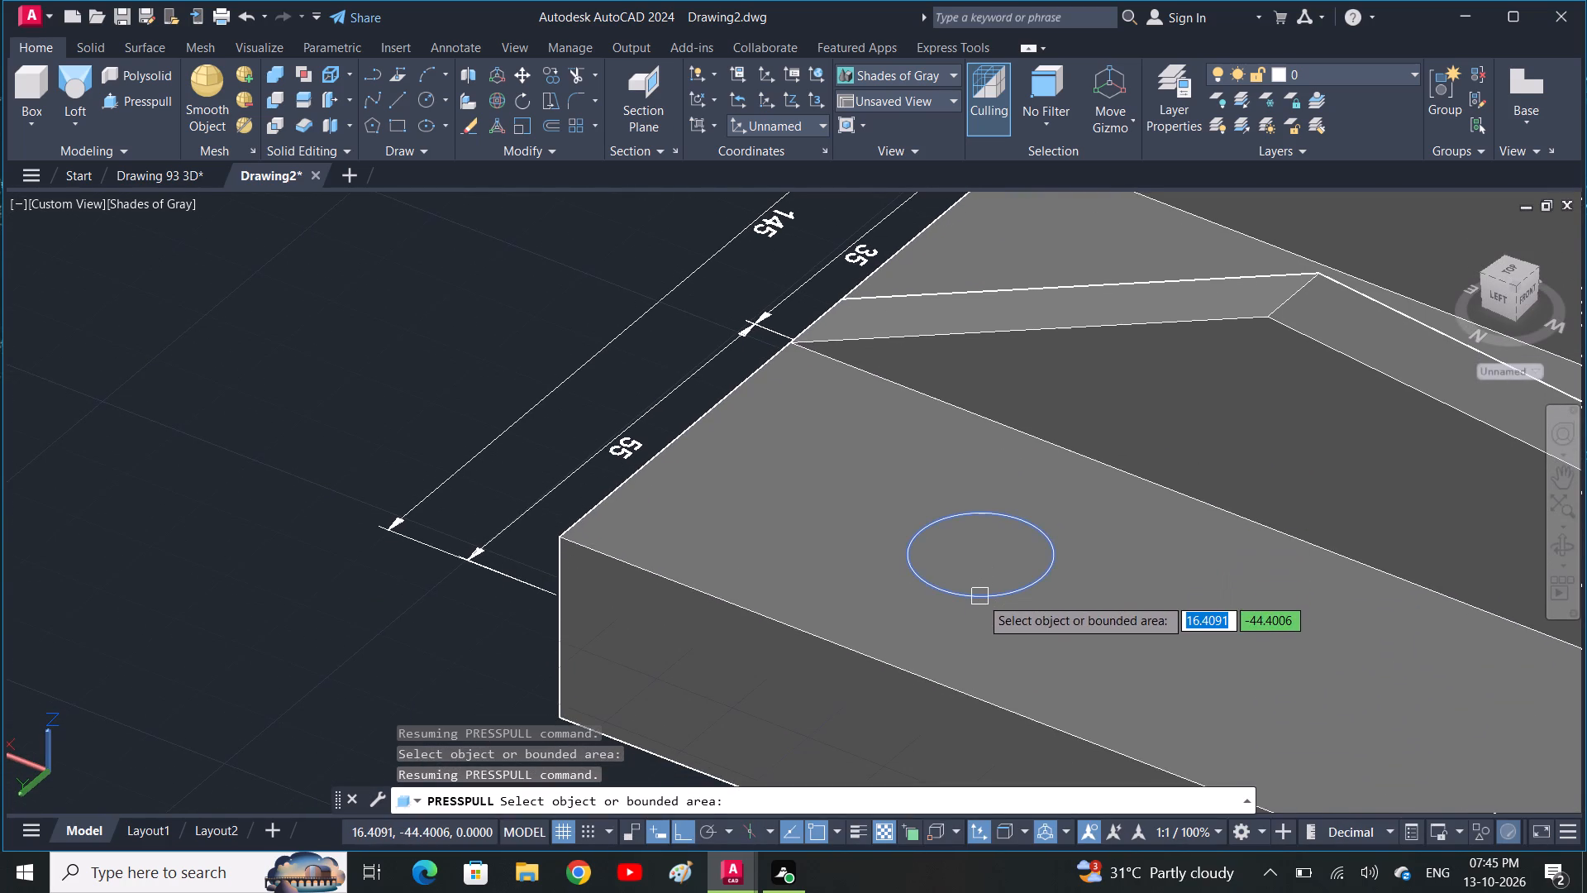
{"action": "left_click", "coordinate": [980, 597]}
{"action": "middle_click_drag", "start_coordinate": [935, 769], "coordinate": [999, 524]}
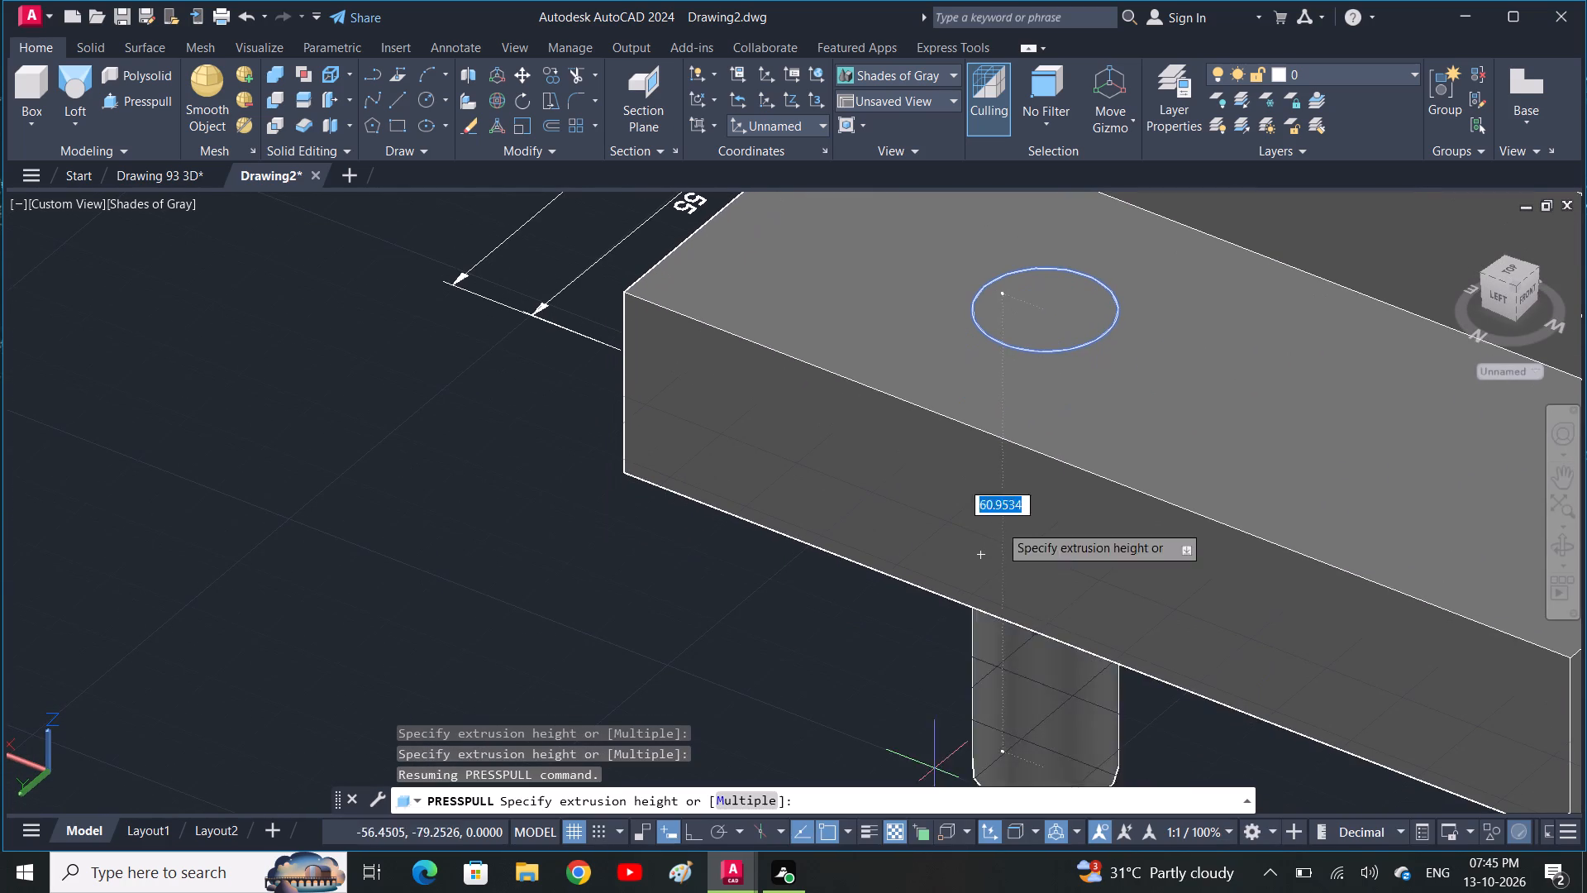
{"action": "left_click", "coordinate": [949, 652]}
{"action": "key", "text": "space"}
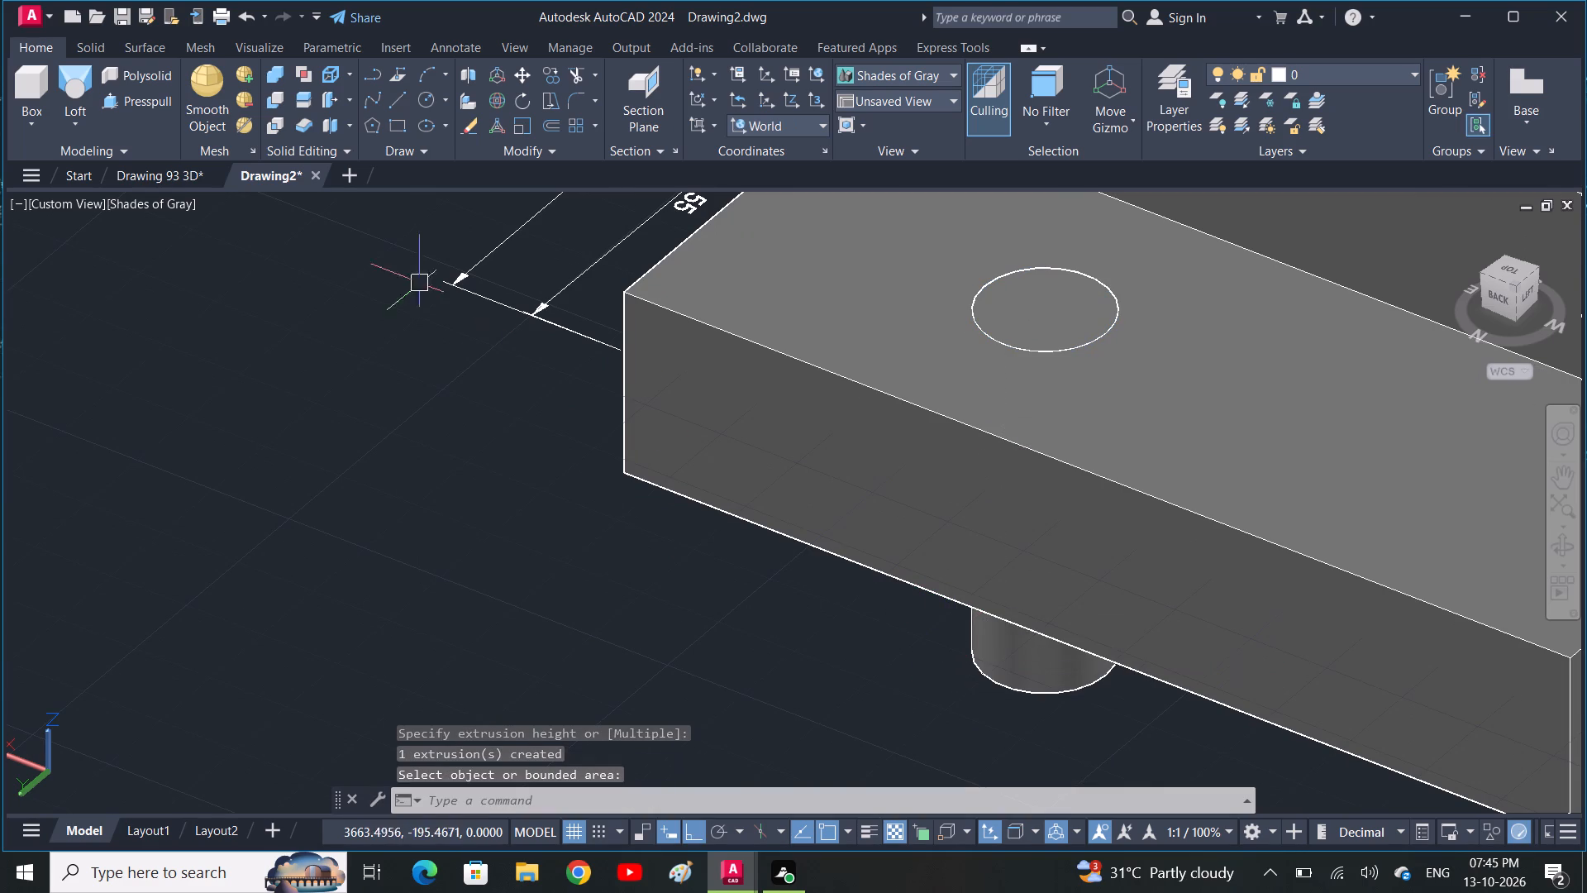
Subtract the north cylinder from the base solid to cut the second through hole.
{"action": "left_click", "coordinate": [278, 104]}
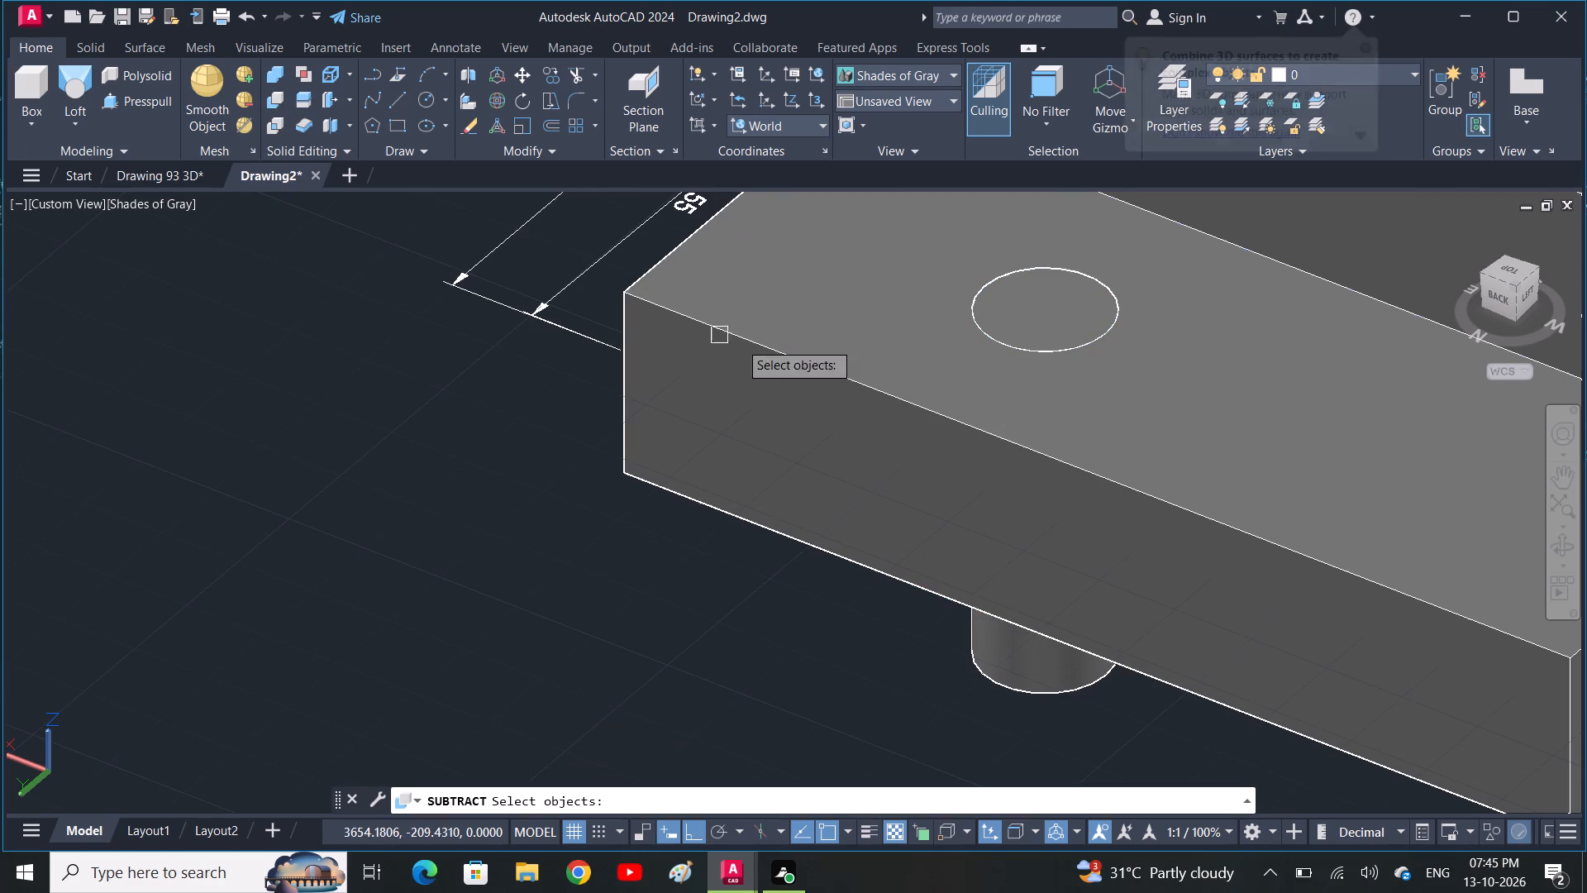
{"action": "left_click", "coordinate": [785, 310]}
{"action": "key", "text": "space"}
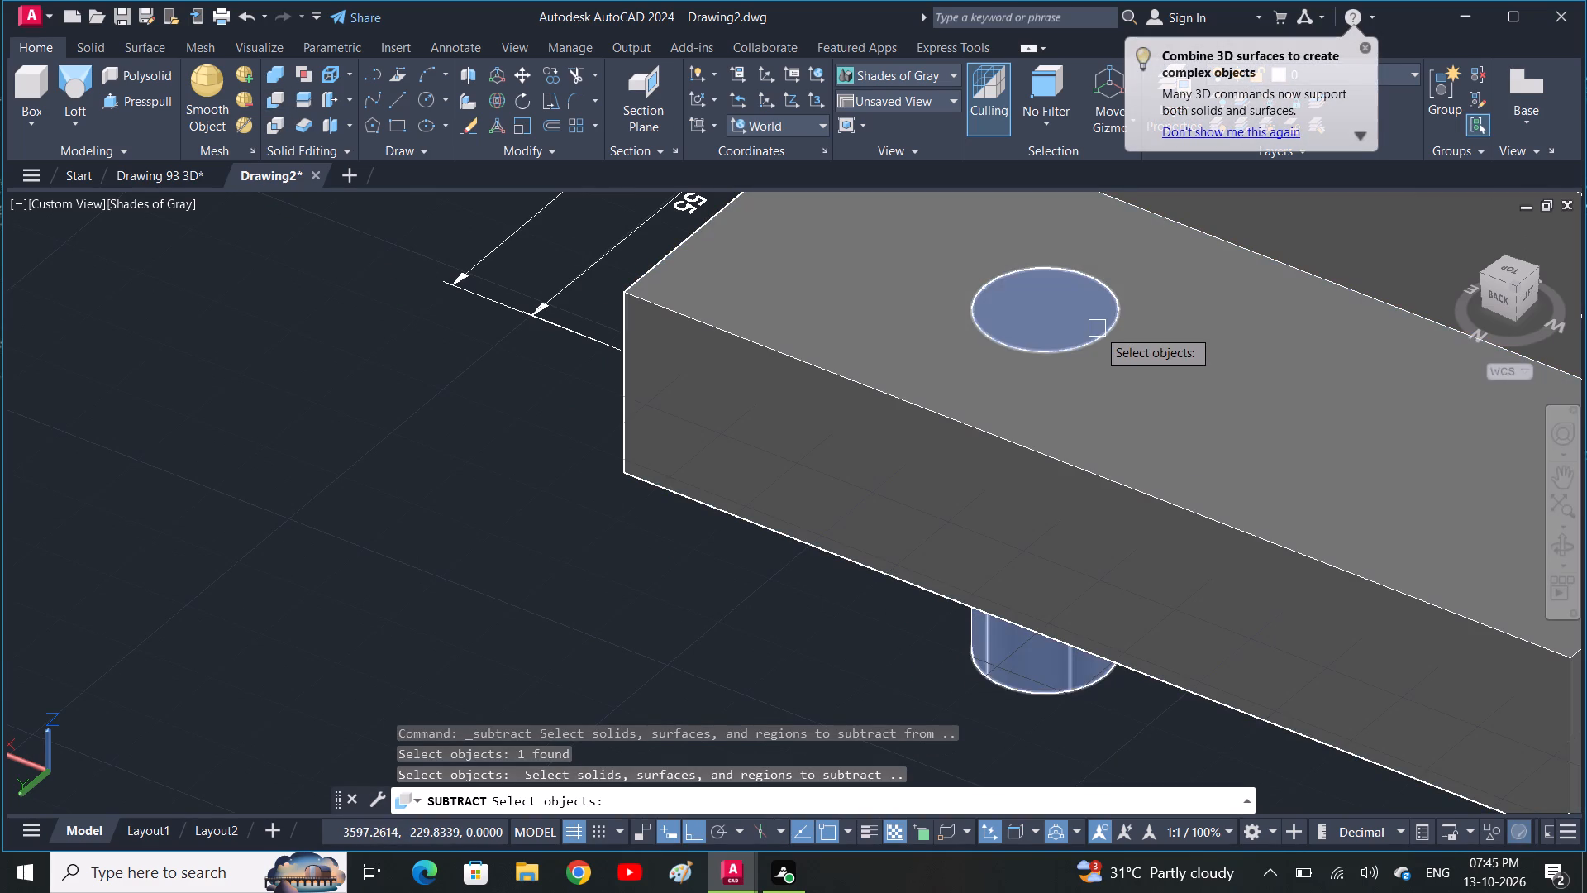
{"action": "left_click", "coordinate": [1098, 329]}
{"action": "key", "text": "space"}
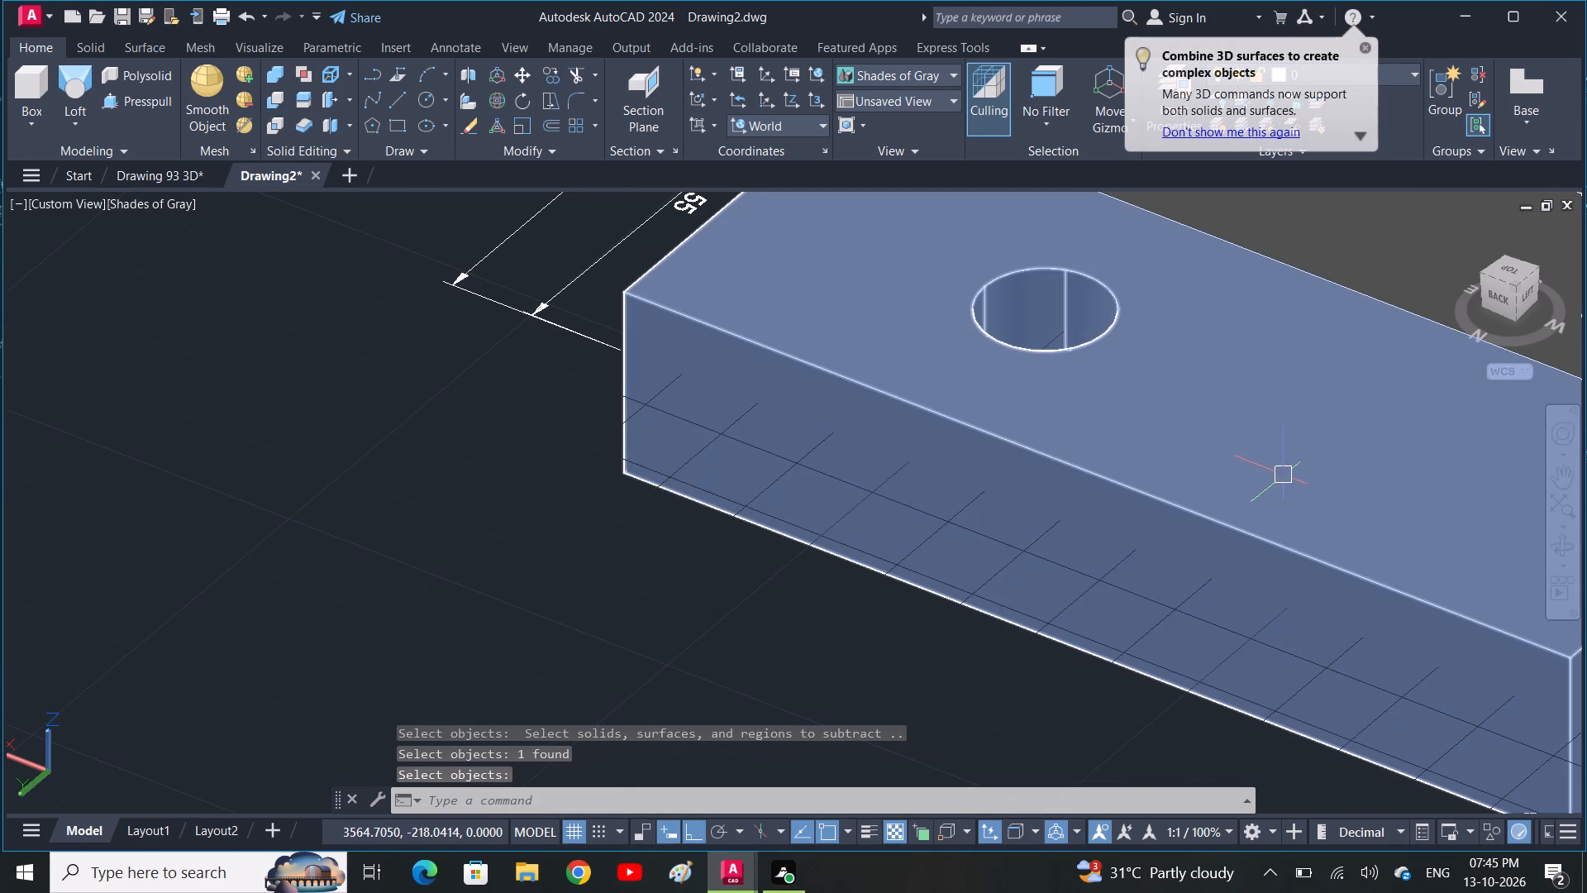
{"action": "middle_click_drag", "start_coordinate": [1284, 475], "coordinate": [1147, 427]}
{"action": "key", "text": "Escape"}
Examine the bracket from above, below and the sides, checking both base holes, the arms and their round ends.
{"action": "middle_click_drag", "start_coordinate": [1146, 404], "coordinate": [1124, 395]}
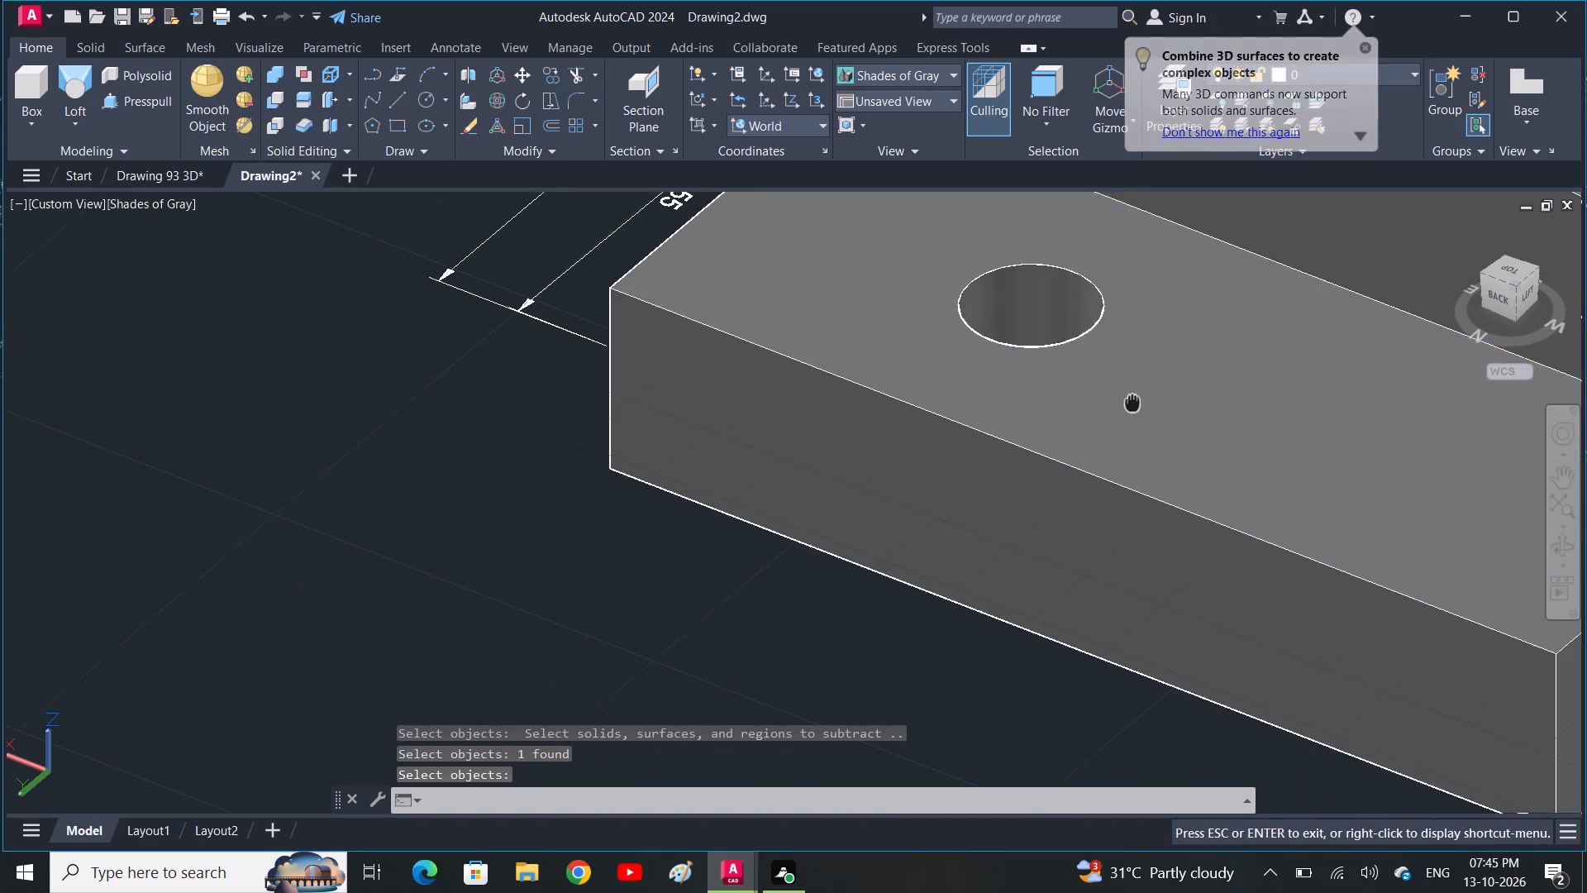
{"action": "middle_click_drag", "start_coordinate": [1124, 395], "coordinate": [769, 387]}
{"action": "middle_click_drag", "start_coordinate": [1337, 494], "coordinate": [1122, 450], "text": "shift"}
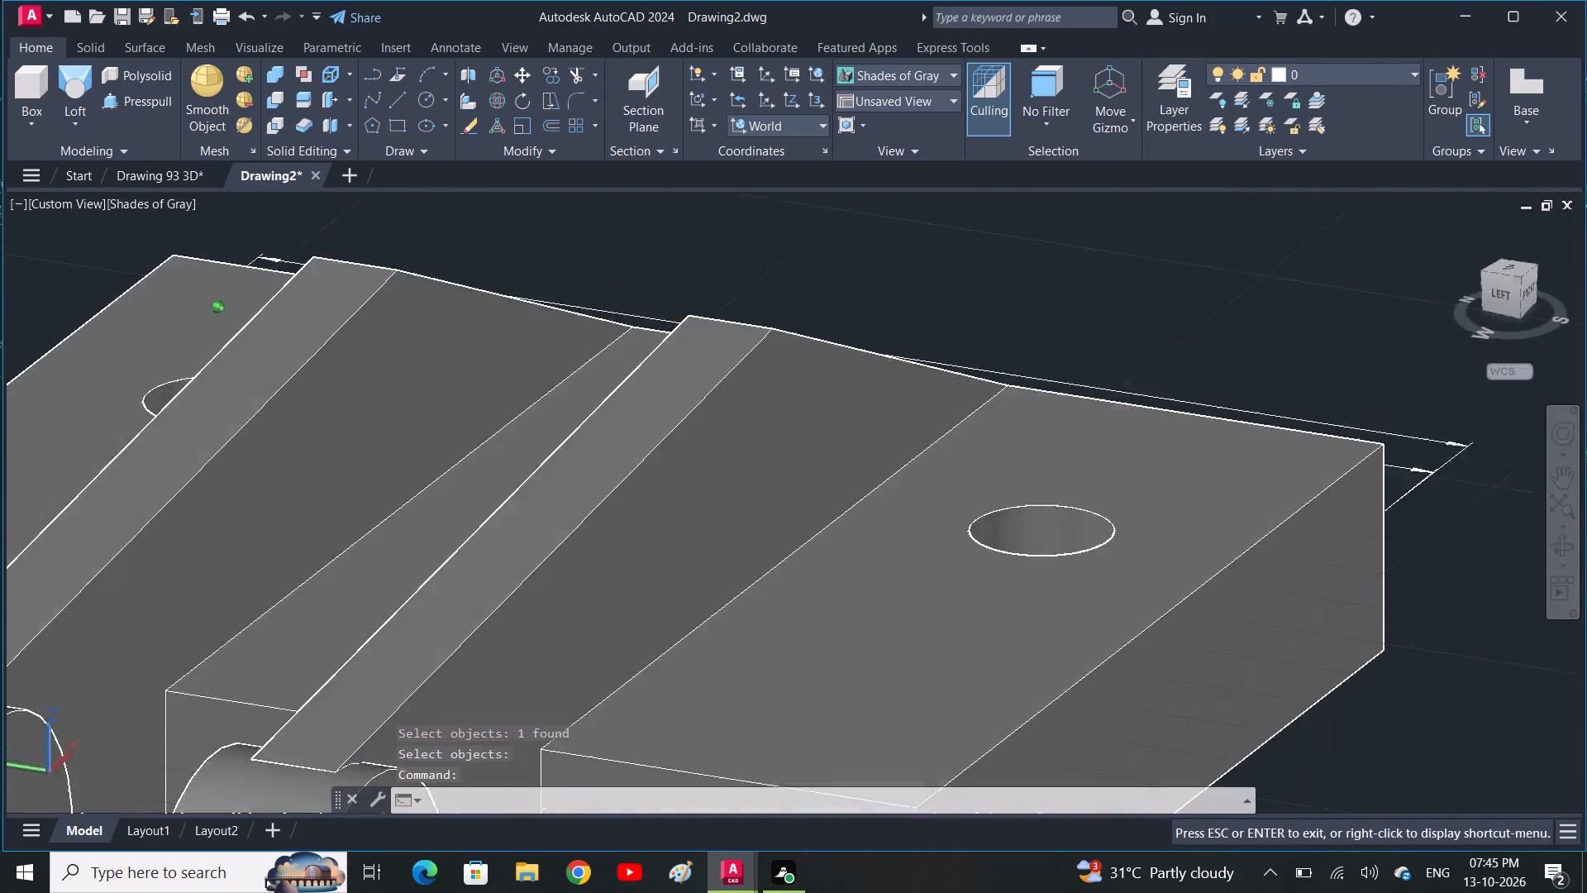
{"action": "middle_click_drag", "start_coordinate": [1122, 450], "coordinate": [1201, 403], "text": "shift"}
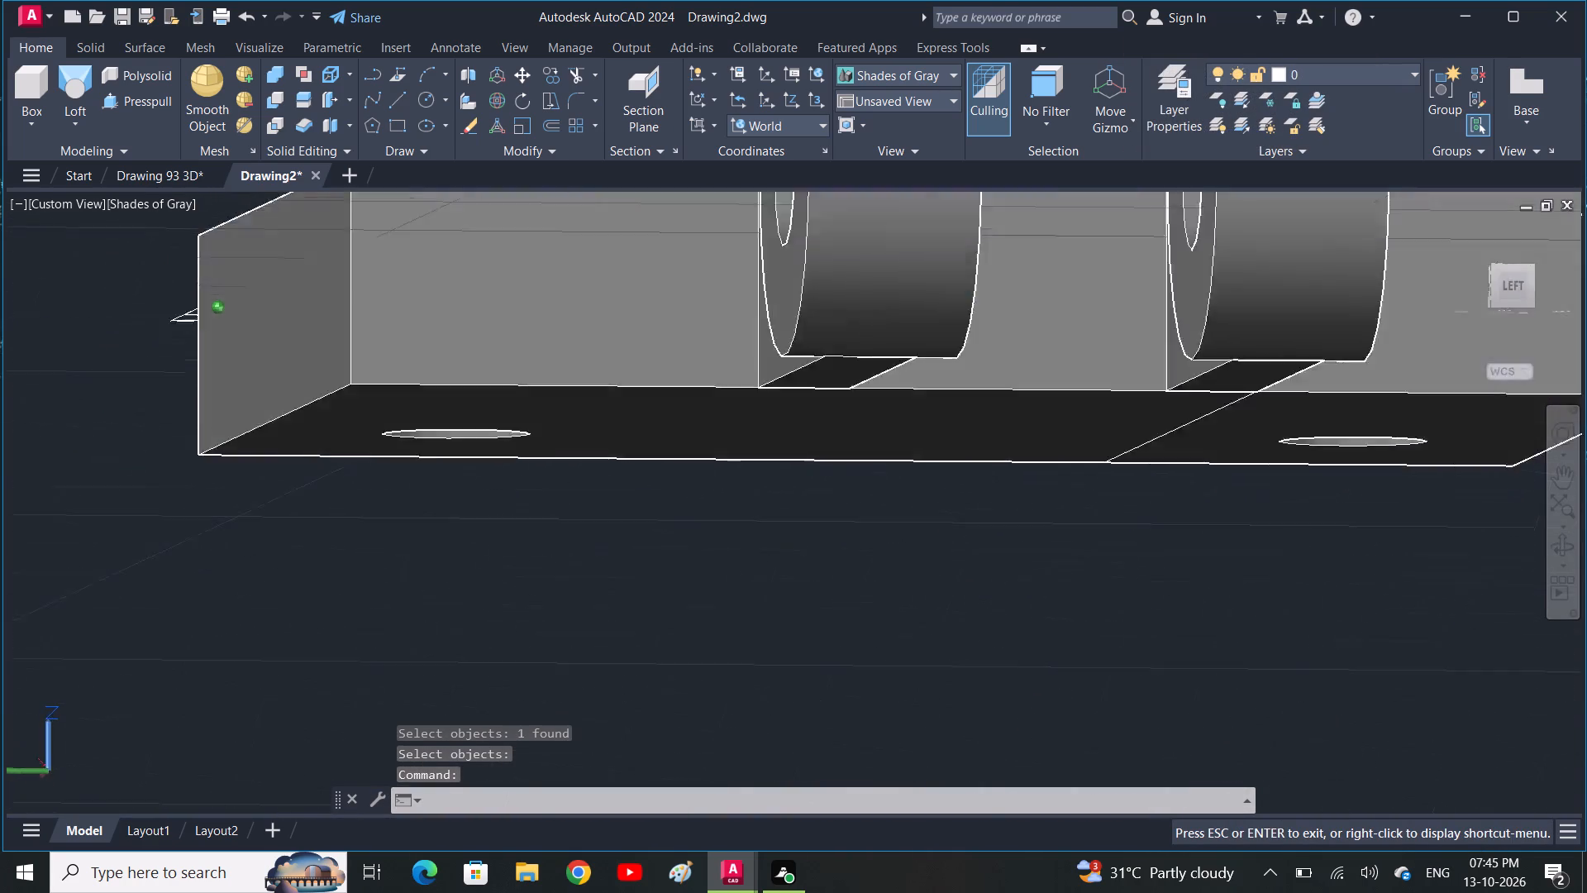
{"action": "middle_click_drag", "start_coordinate": [1201, 403], "coordinate": [1089, 442], "text": "shift"}
{"action": "scroll", "coordinate": [1077, 444], "scroll_direction": "down", "scroll_amount": 2}
{"action": "middle_click_drag", "start_coordinate": [939, 540], "coordinate": [1016, 510], "text": "shift"}
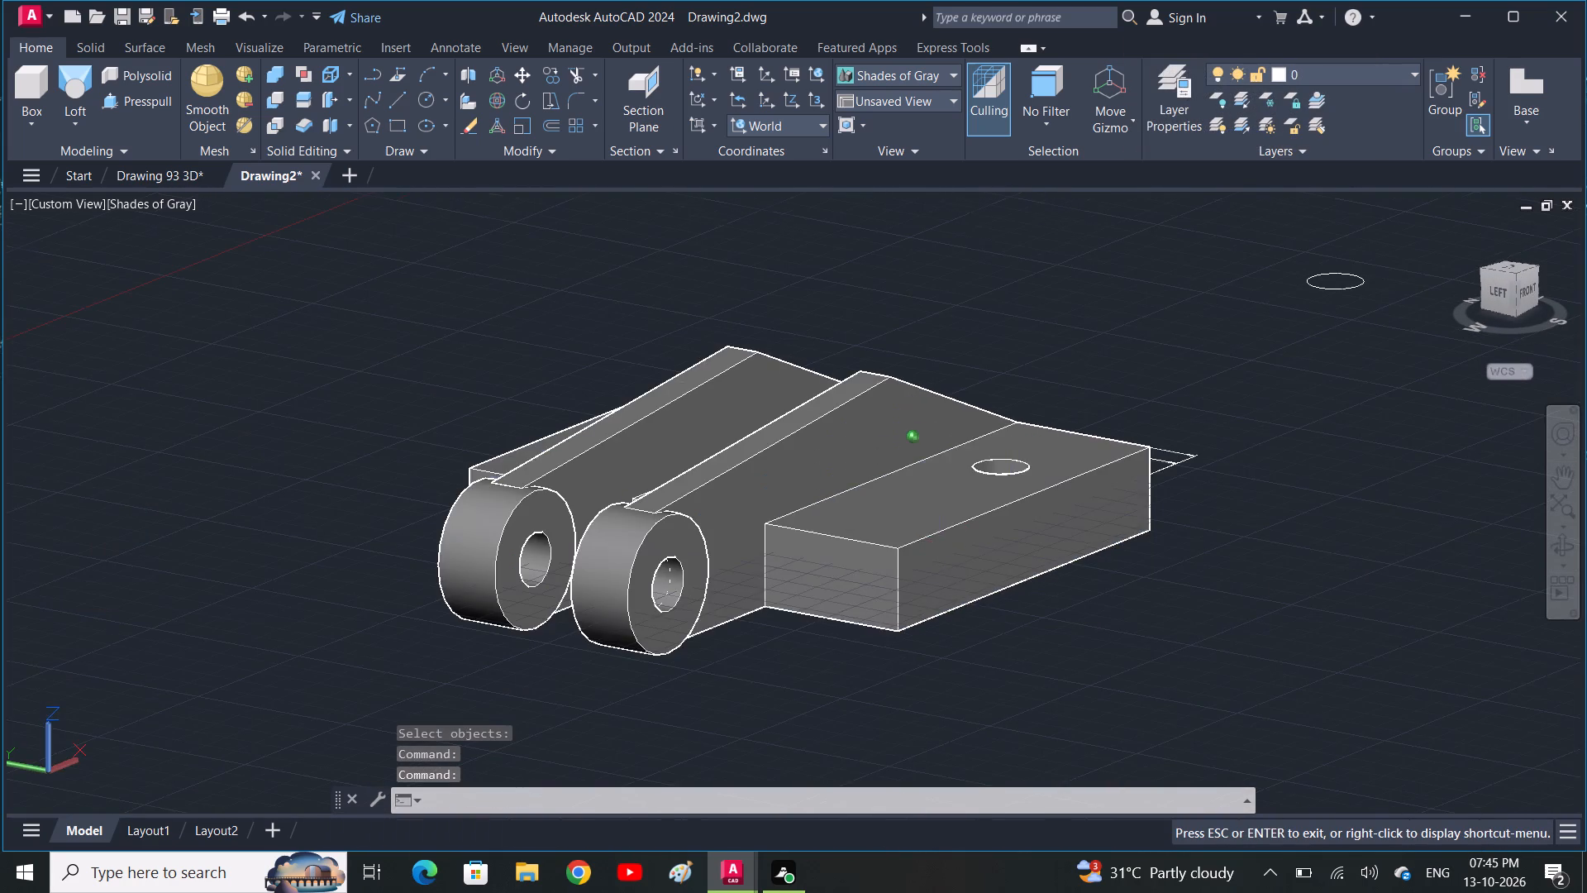
{"action": "middle_click_drag", "start_coordinate": [1016, 510], "coordinate": [890, 554], "text": "shift"}
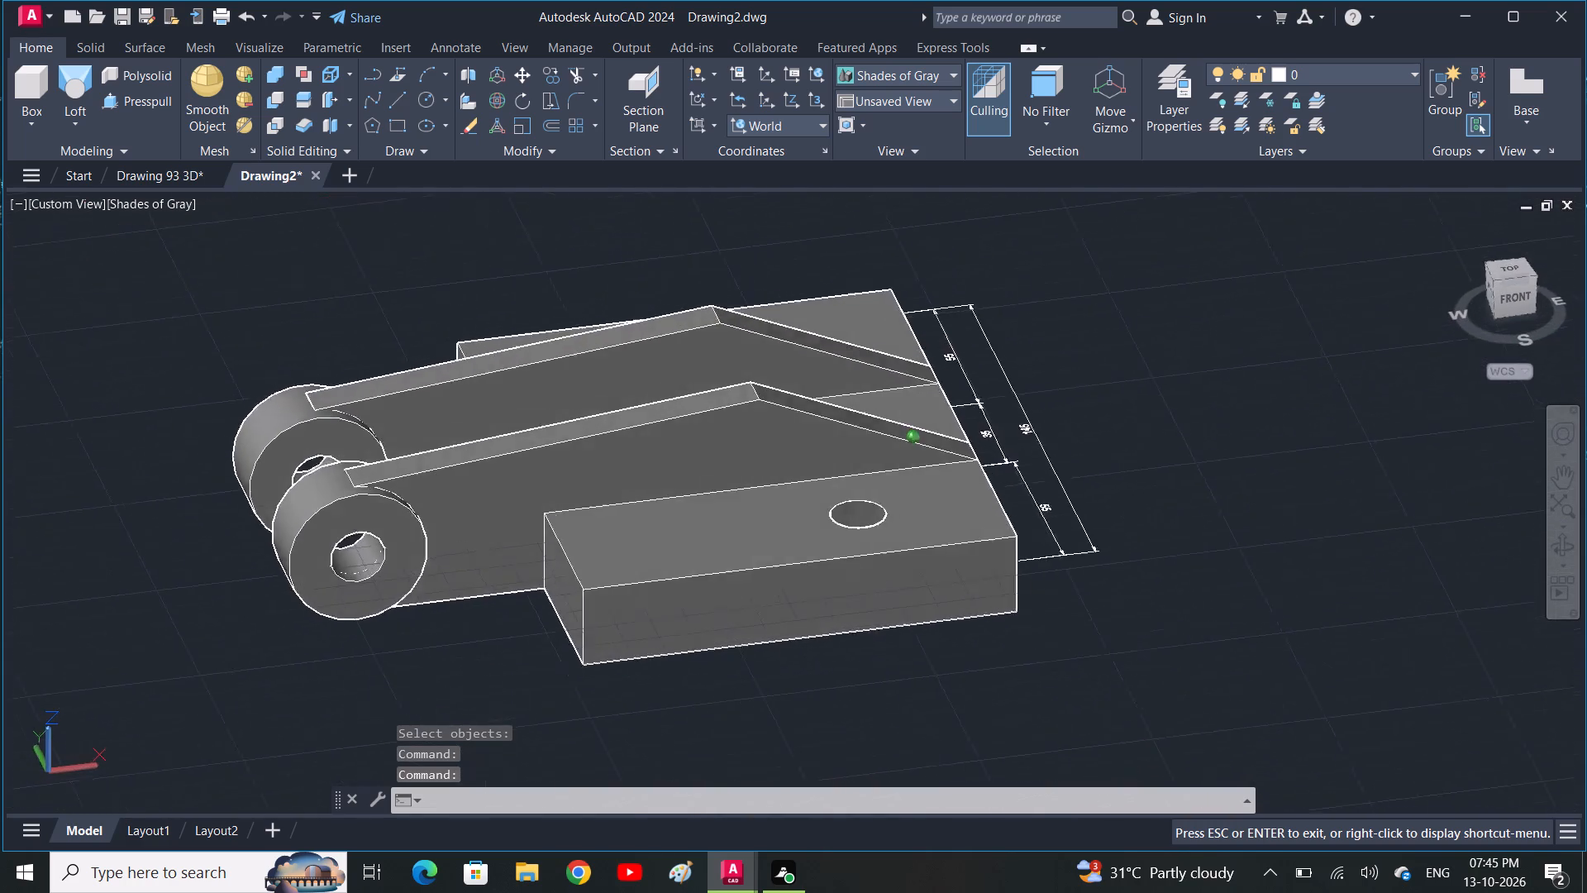
{"action": "middle_click_drag", "start_coordinate": [890, 554], "coordinate": [958, 602], "text": "shift"}
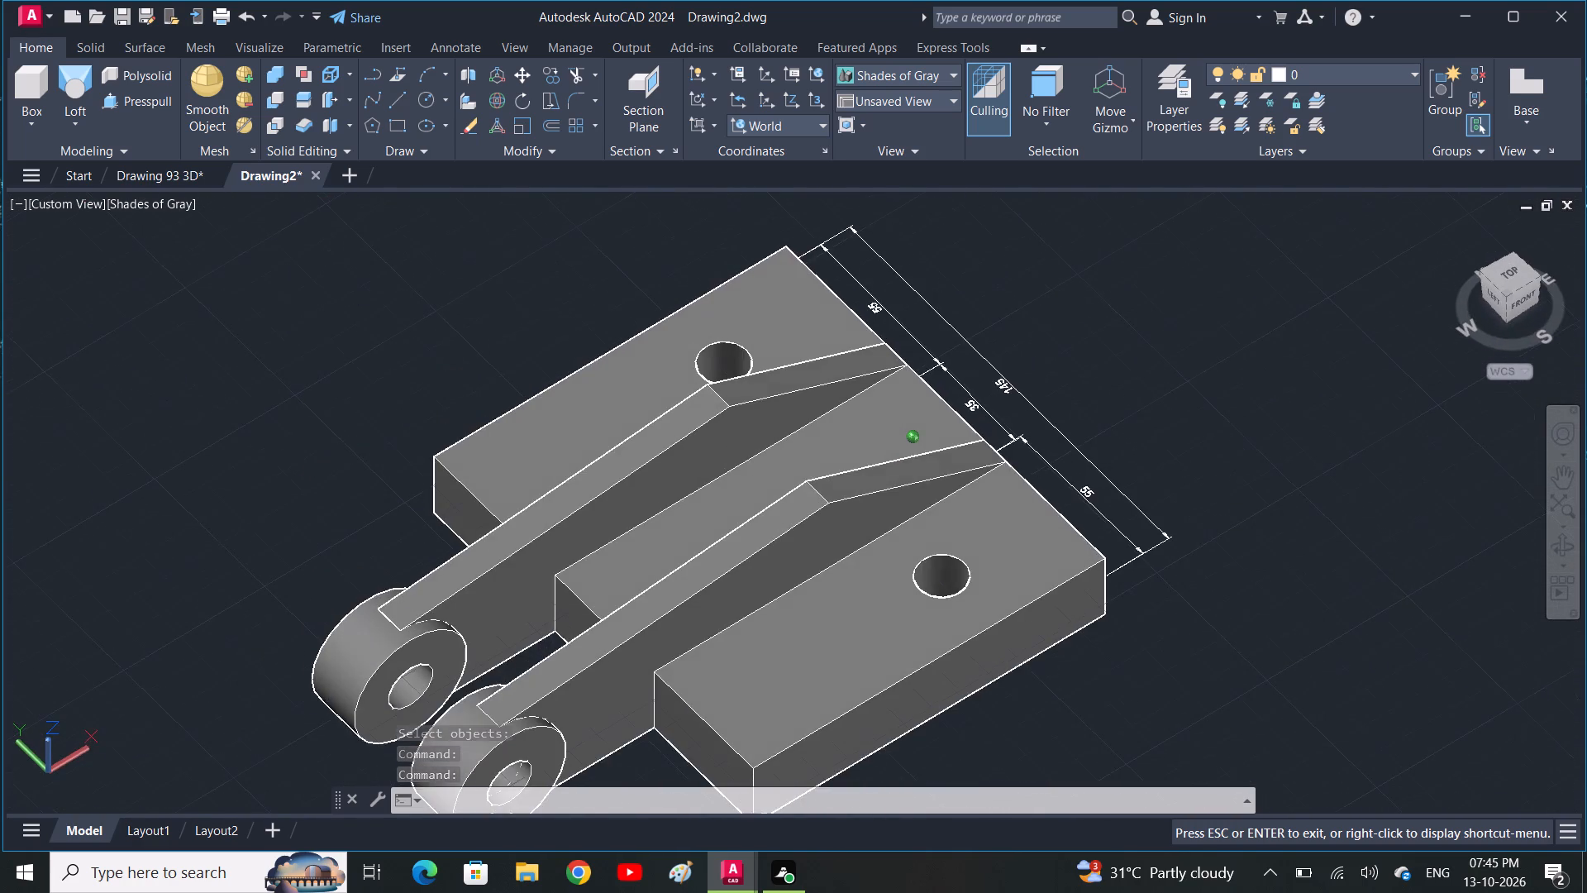
{"action": "middle_click_drag", "start_coordinate": [958, 602], "coordinate": [783, 474], "text": "shift"}
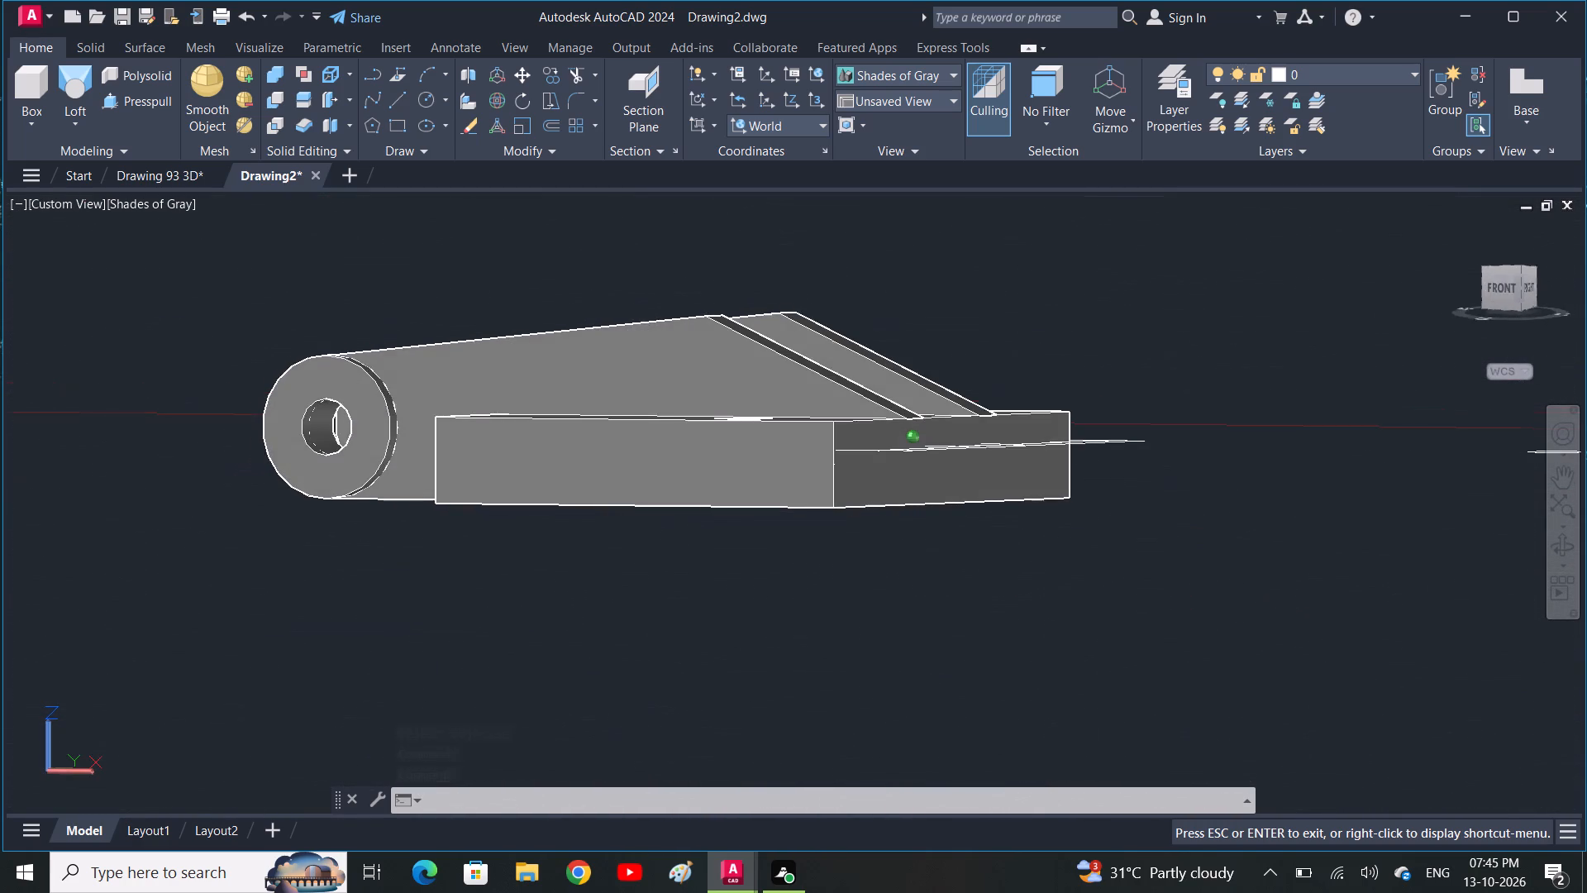
{"action": "middle_click_drag", "start_coordinate": [783, 474], "coordinate": [1037, 529], "text": "shift"}
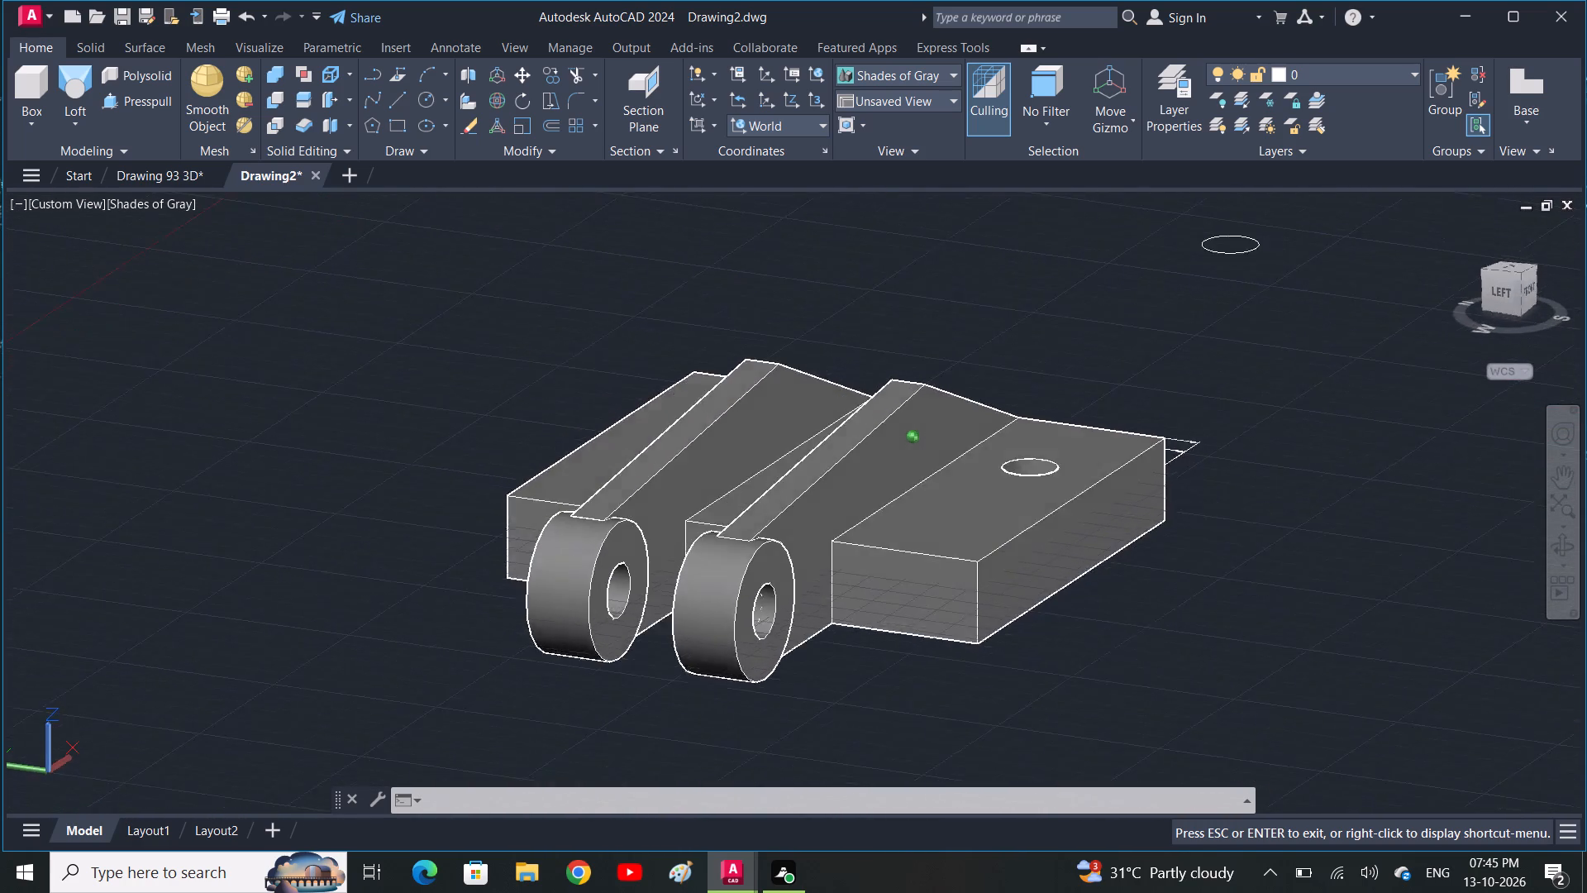
{"action": "middle_click_drag", "start_coordinate": [1037, 529], "coordinate": [978, 569], "text": "shift"}
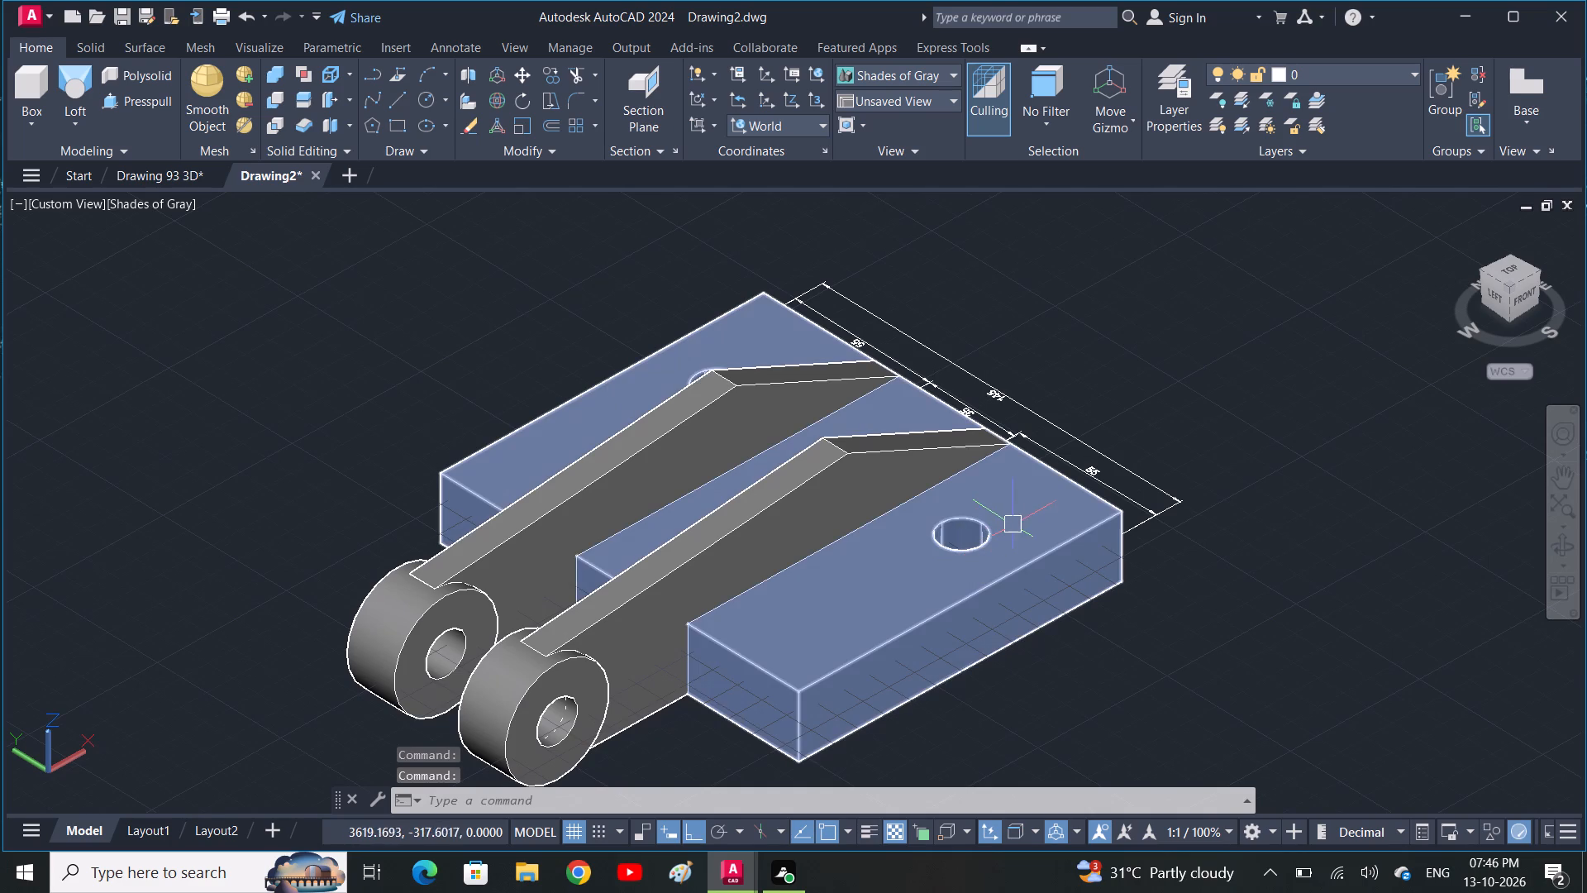